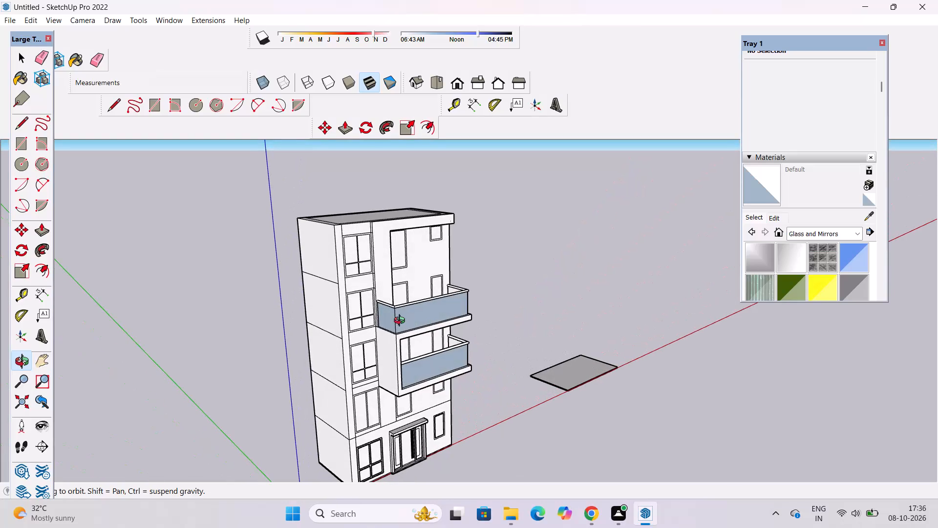
Erase the leftover horizontal floor lines crossing the narrow side strip between the window column and the main facade, down to the upper slab.
shift+drag(326, 303, 354, 338)
drag(365, 362, 407, 344)
scroll(403, 303, up, 2)
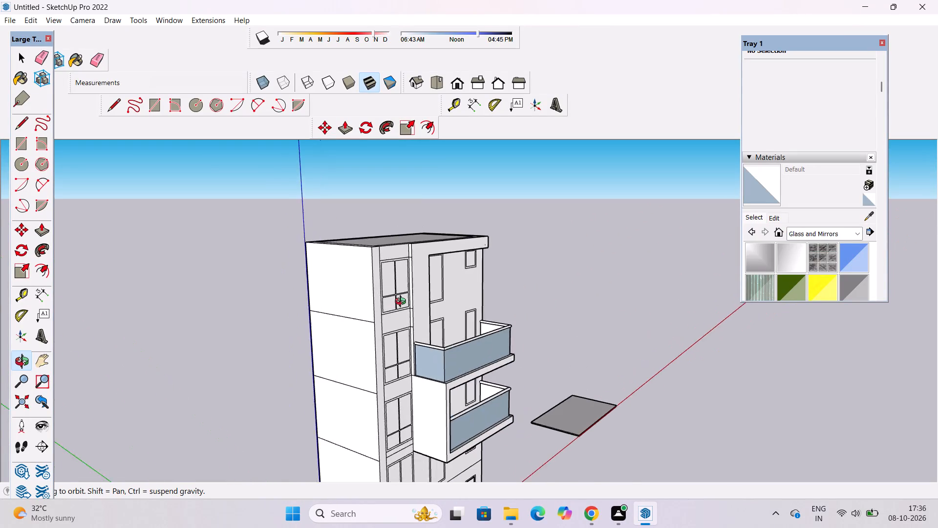
scroll(403, 303, up, 5)
shift+drag(401, 301, 352, 311)
drag(360, 313, 414, 311)
scroll(412, 302, up, 7)
shift+drag(405, 307, 400, 341)
click(334, 379)
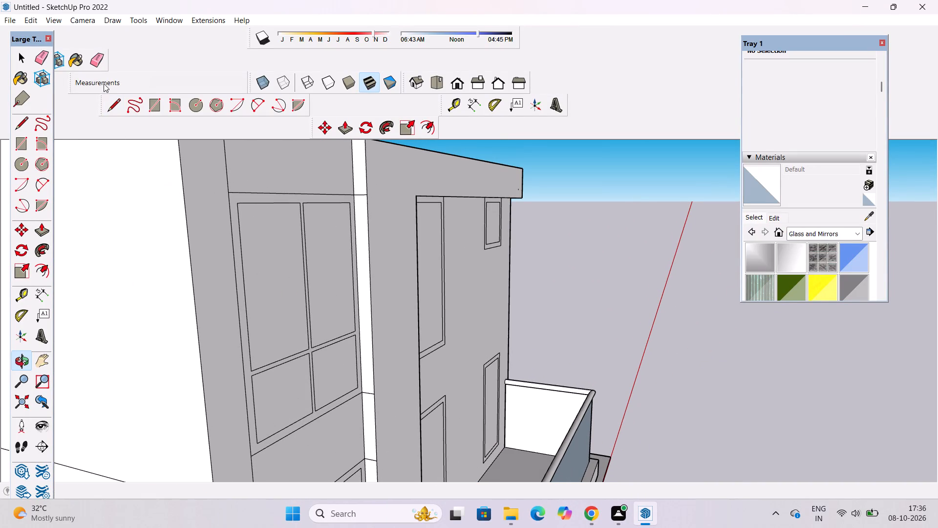
click(92, 65)
scroll(363, 192, up, 7)
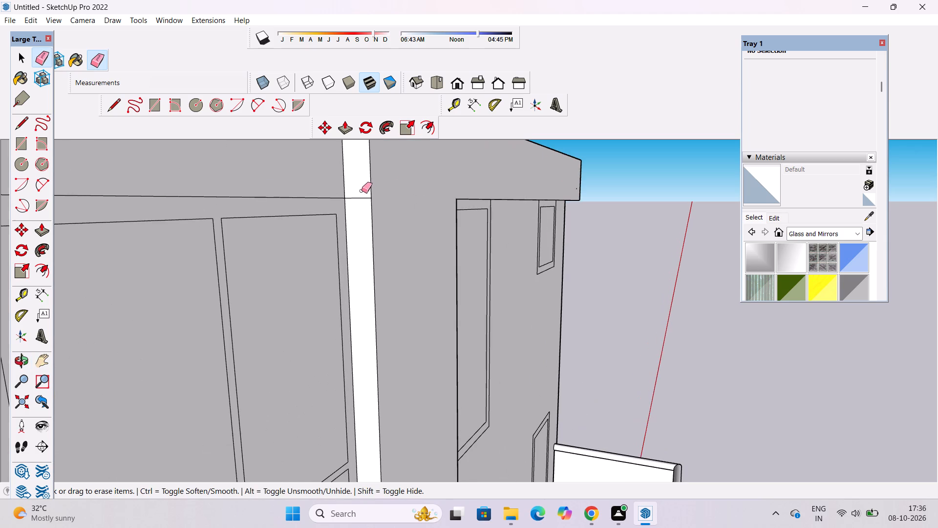
drag(357, 186, 359, 204)
scroll(343, 182, down, 10)
scroll(360, 378, up, 6)
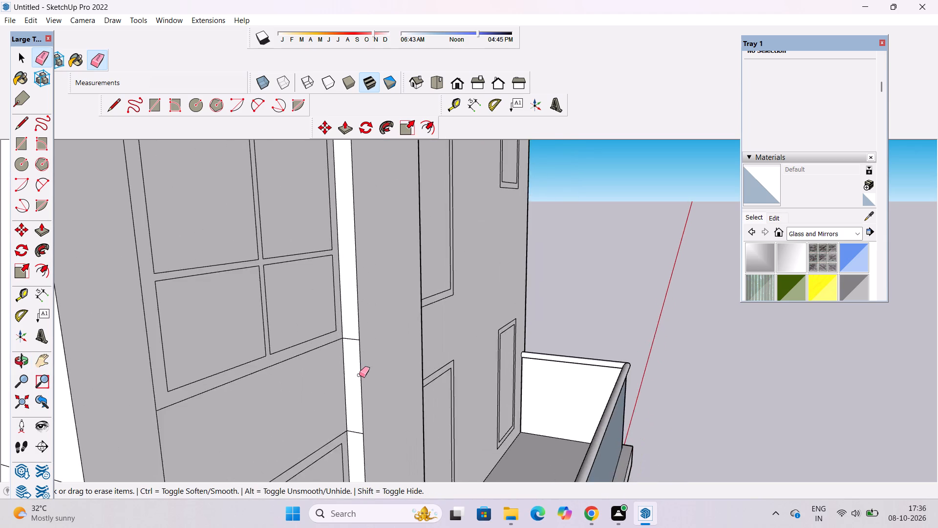
scroll(359, 375, up, 3)
drag(345, 316, 346, 324)
scroll(331, 291, down, 10)
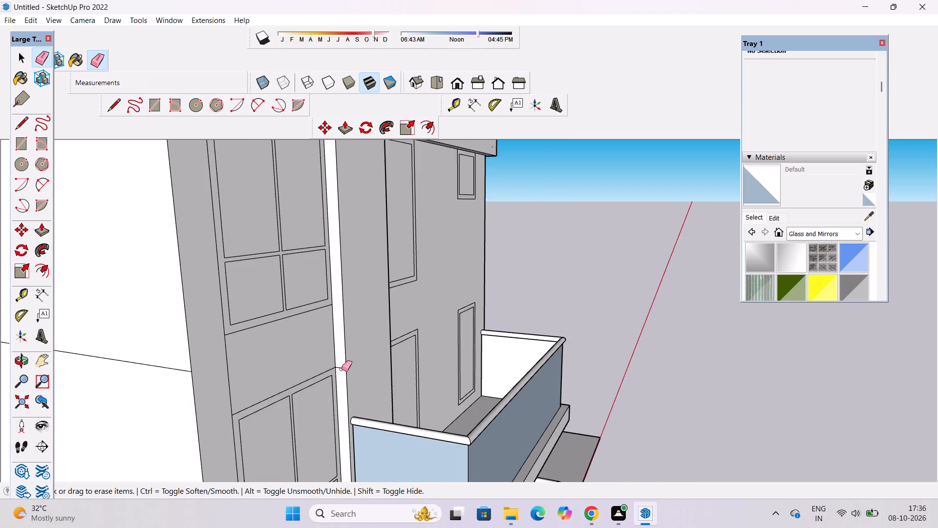
scroll(347, 441, up, 5)
scroll(344, 370, up, 4)
click(330, 274)
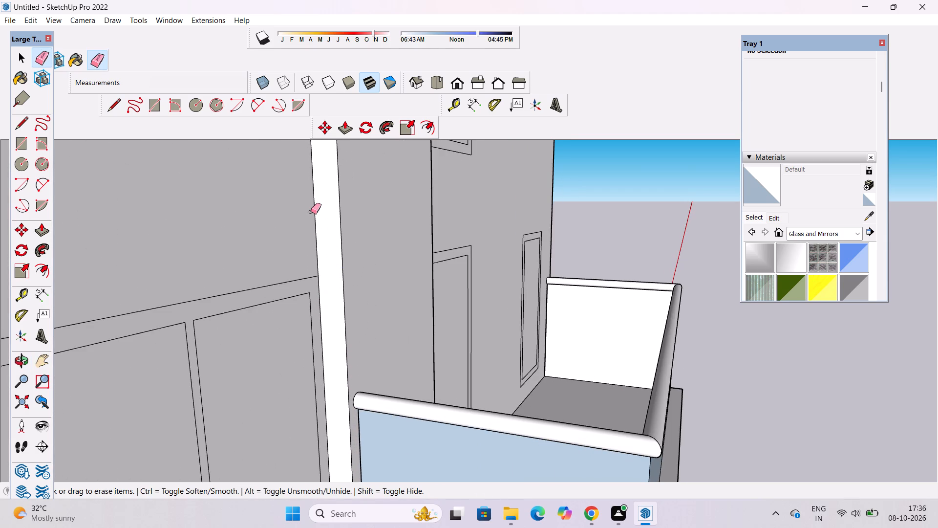
scroll(311, 212, down, 10)
scroll(301, 334, down, 6)
scroll(324, 376, up, 4)
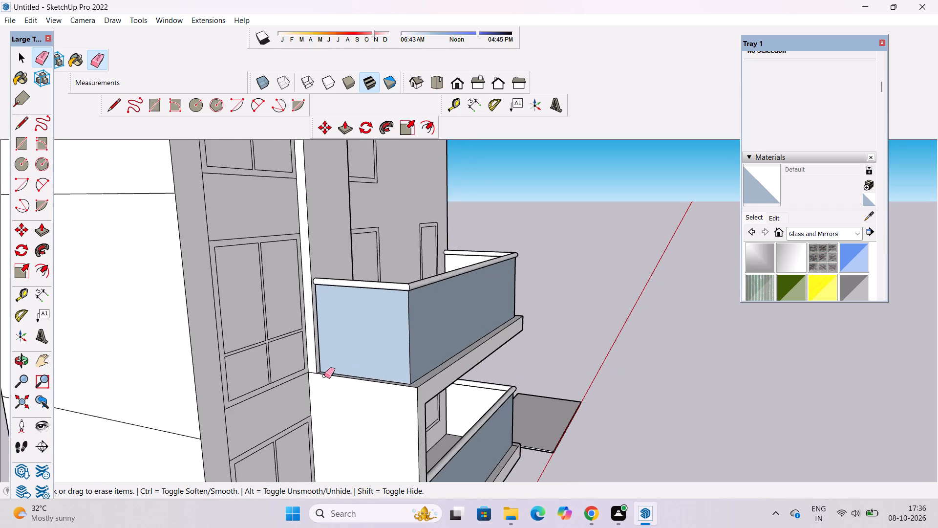
scroll(314, 363, up, 17)
drag(317, 358, 316, 364)
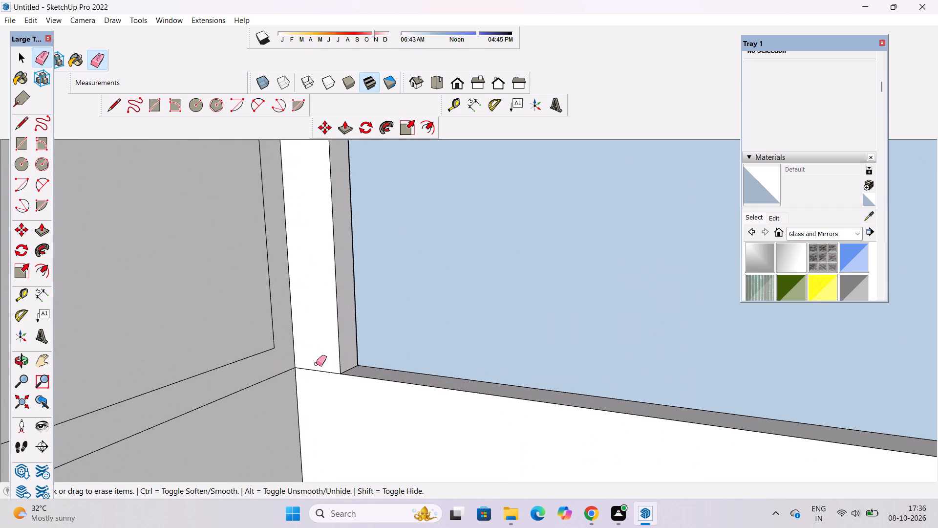
drag(316, 364, 320, 373)
Draw a line about 64' long along the bottom edge of the upper slab's front panel, from corner to corner.
key(space)
key(o)
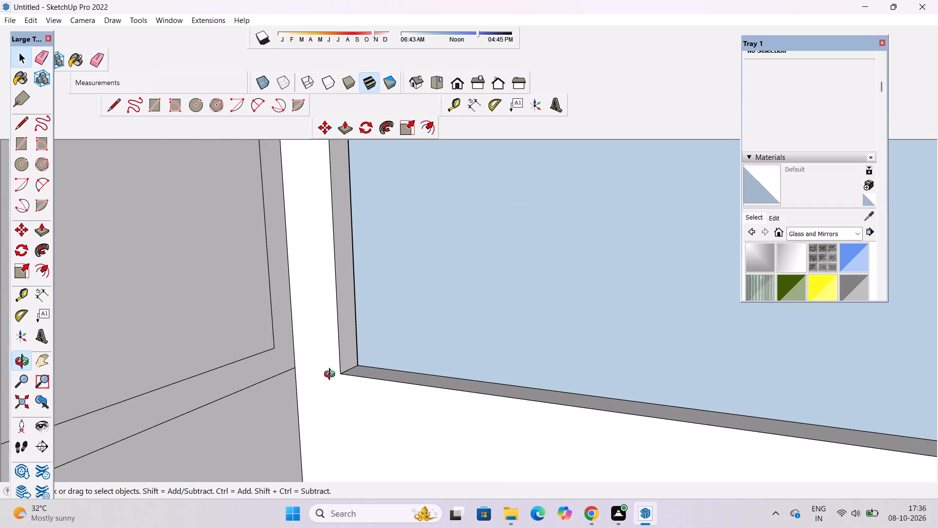
drag(524, 345, 268, 379)
scroll(268, 370, down, 5)
shift+drag(208, 384, 458, 353)
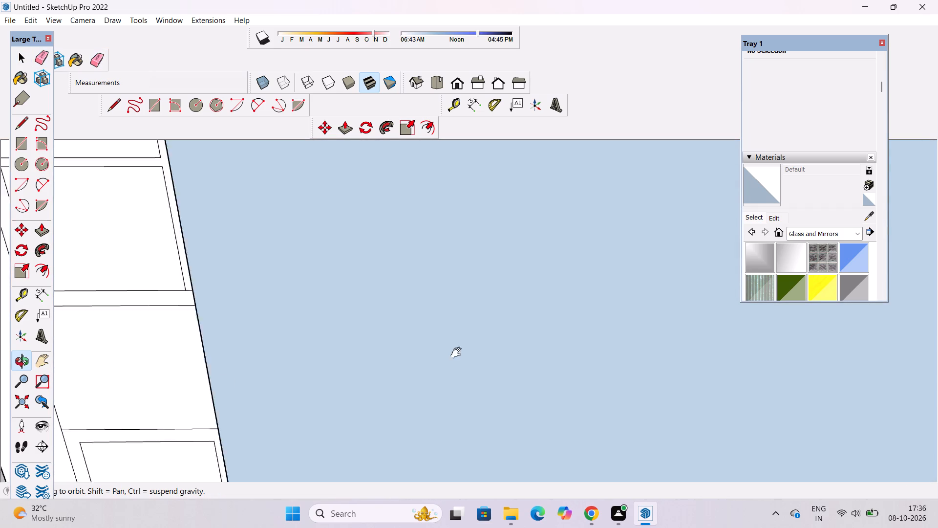
shift+drag(458, 353, 646, 323)
scroll(461, 338, down, 5)
shift+drag(461, 344, 473, 390)
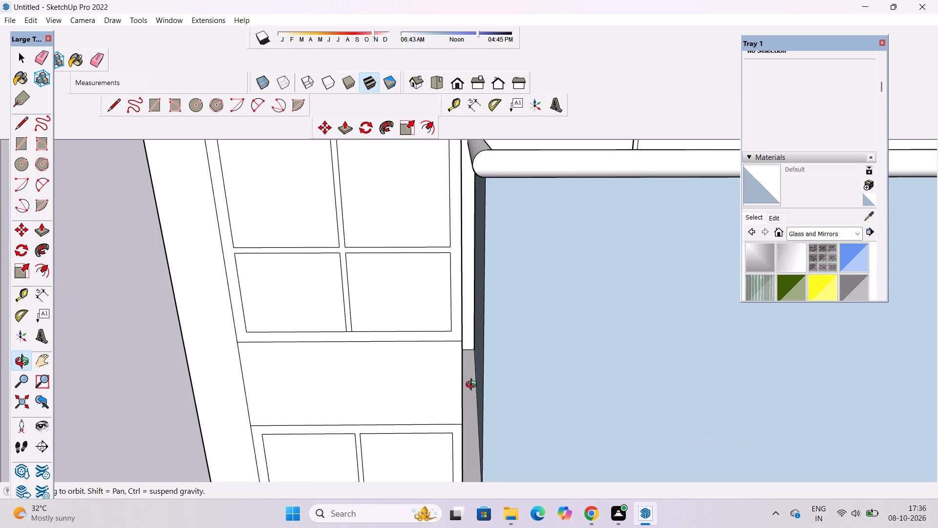
scroll(473, 386, up, 3)
shift+scroll(473, 386, up, 4)
shift+drag(473, 385, 483, 336)
scroll(484, 336, down, 1)
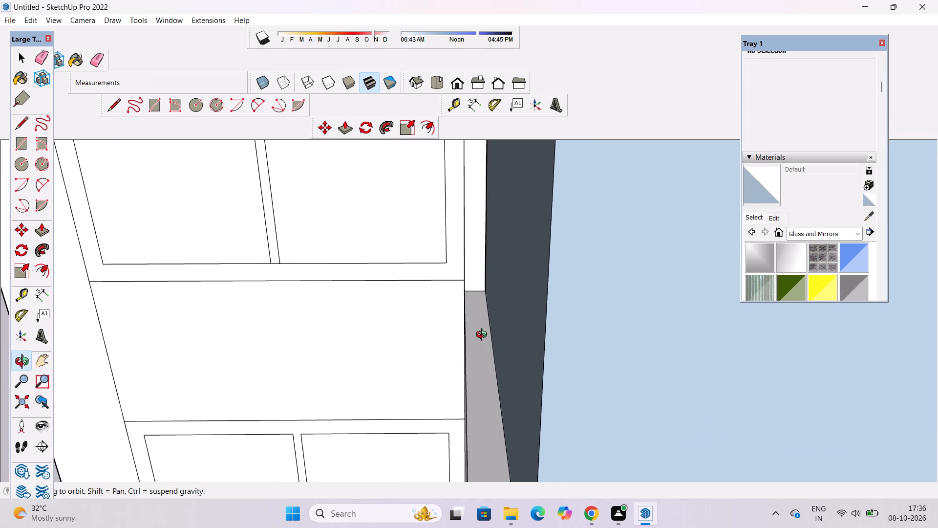
scroll(484, 336, down, 8)
drag(490, 384, 543, 398)
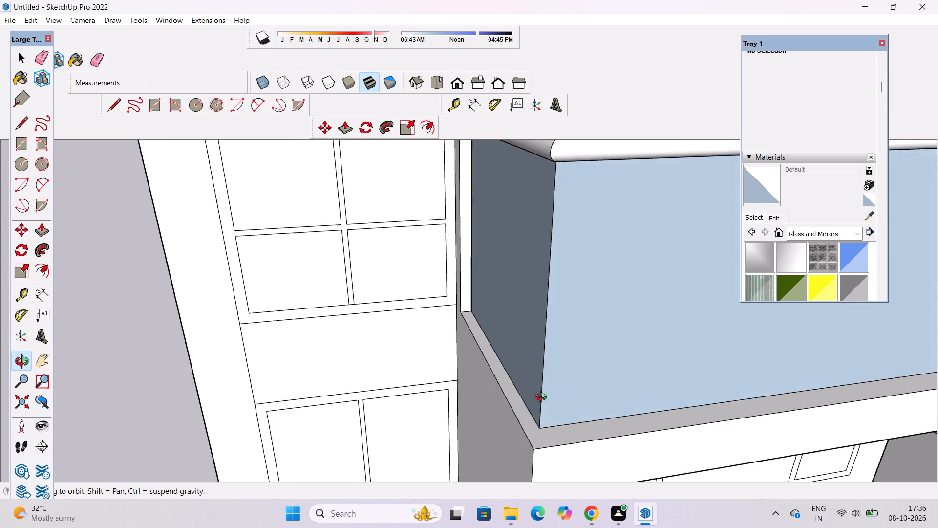
drag(543, 398, 508, 338)
scroll(476, 327, down, 8)
shift+drag(646, 366, 605, 366)
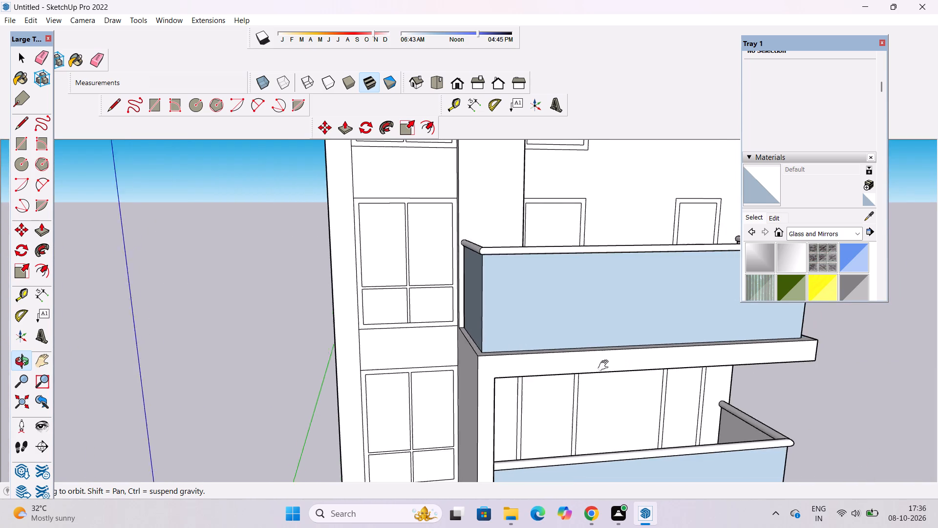
shift+drag(605, 366, 526, 368)
shift+drag(522, 368, 492, 442)
scroll(609, 369, up, 3)
shift+drag(619, 373, 605, 380)
shift+drag(603, 385, 597, 403)
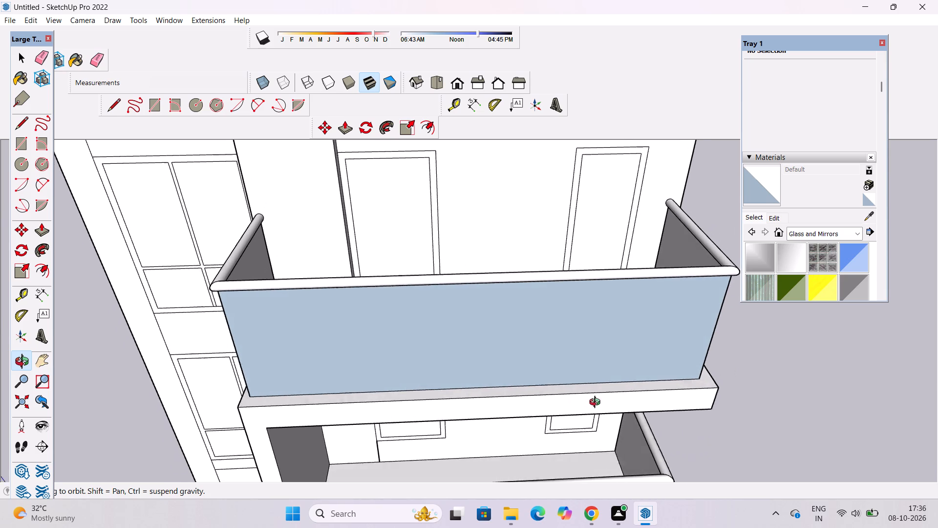
shift+drag(597, 403, 593, 404)
key(l)
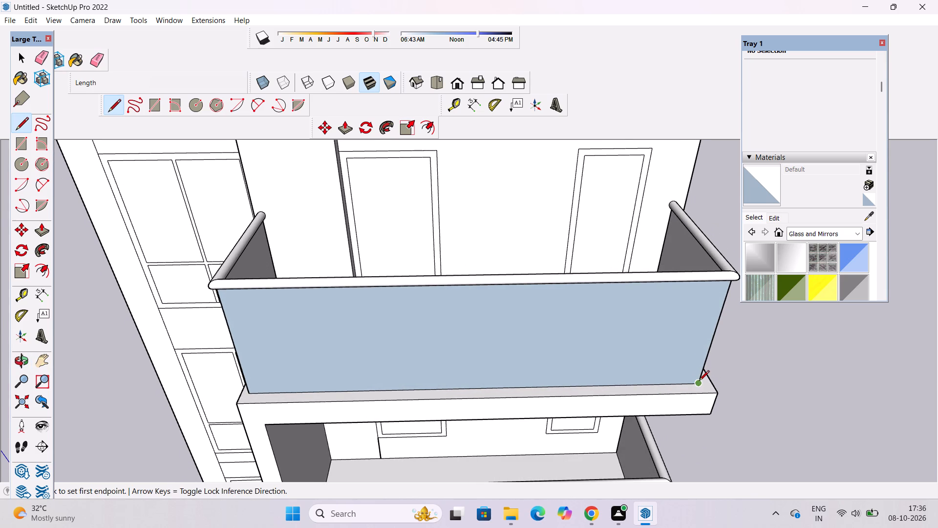
click(700, 383)
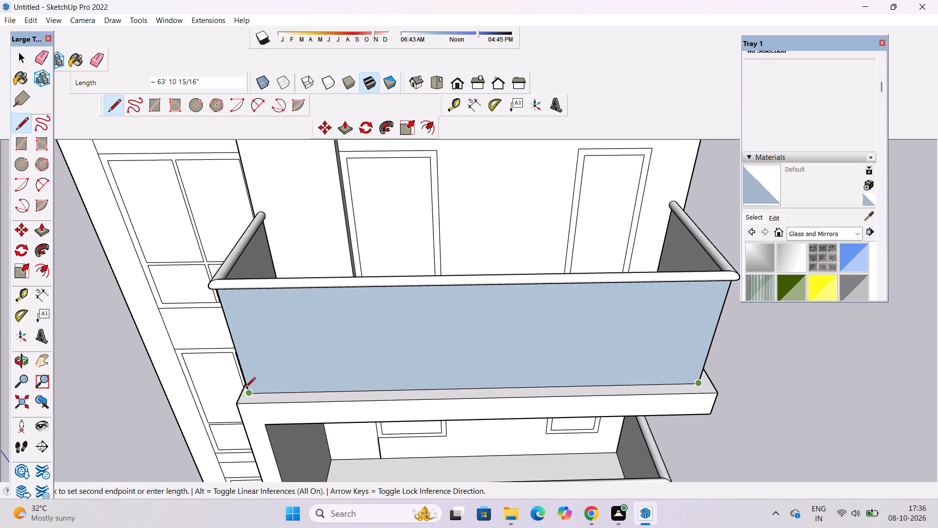
click(249, 393)
Erase the short line crossing the lower slab's top border at the front corner, beside the side panel.
scroll(294, 459, down, 10)
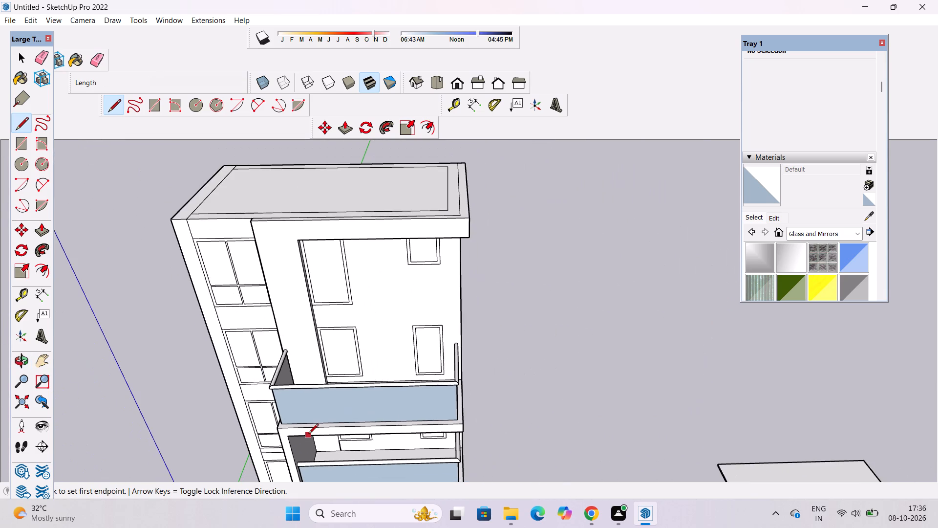
scroll(311, 345, down, 5)
scroll(371, 476, up, 5)
scroll(484, 392, up, 4)
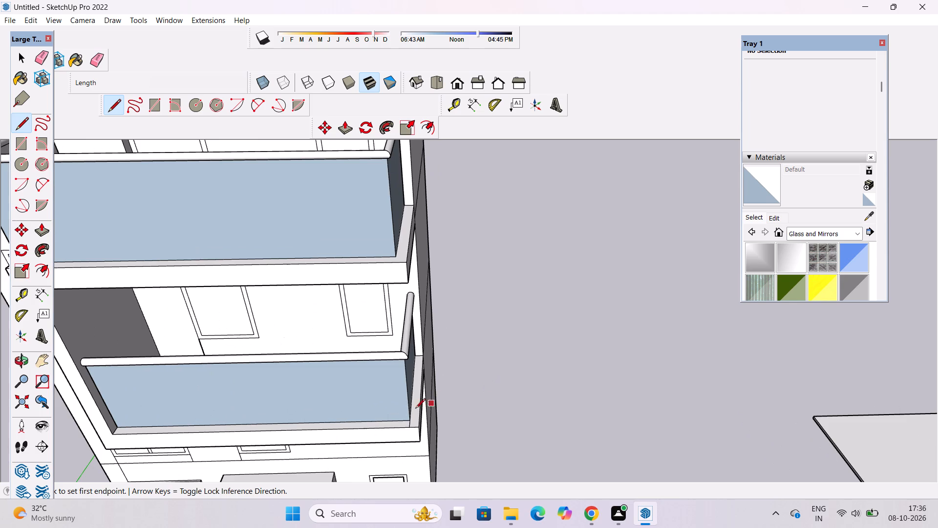
scroll(402, 417, up, 9)
key(e)
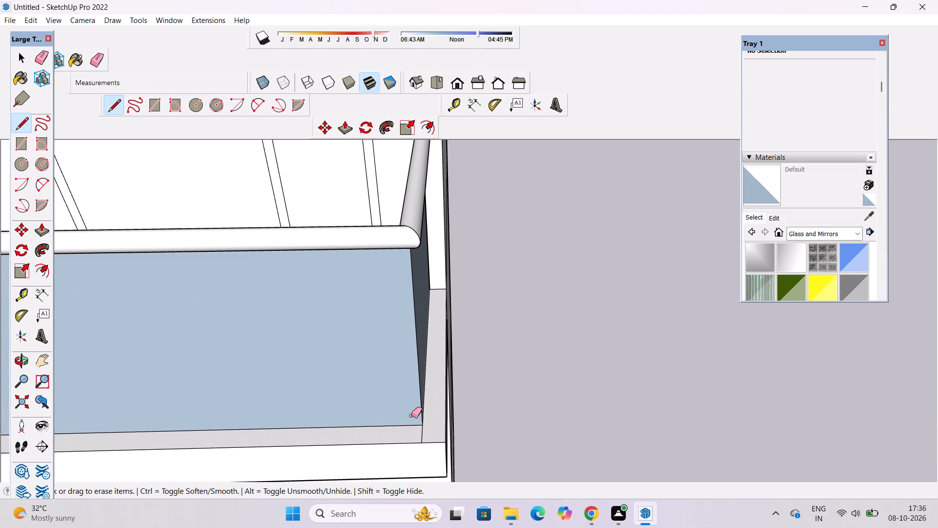
drag(439, 423, 421, 438)
Examine the lower slab's edge and underside and the windows and entrance on the front of the two lowest storeys.
key(space)
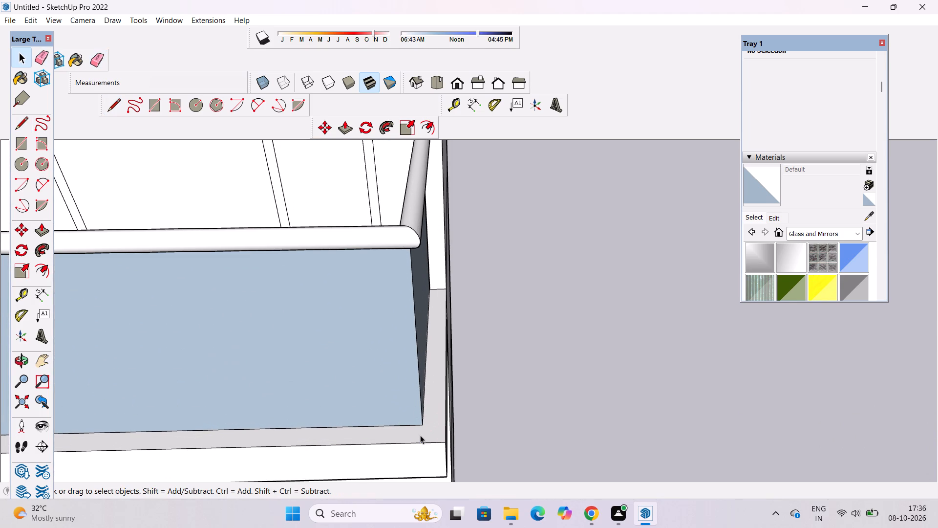
text(o)
drag(391, 467, 421, 387)
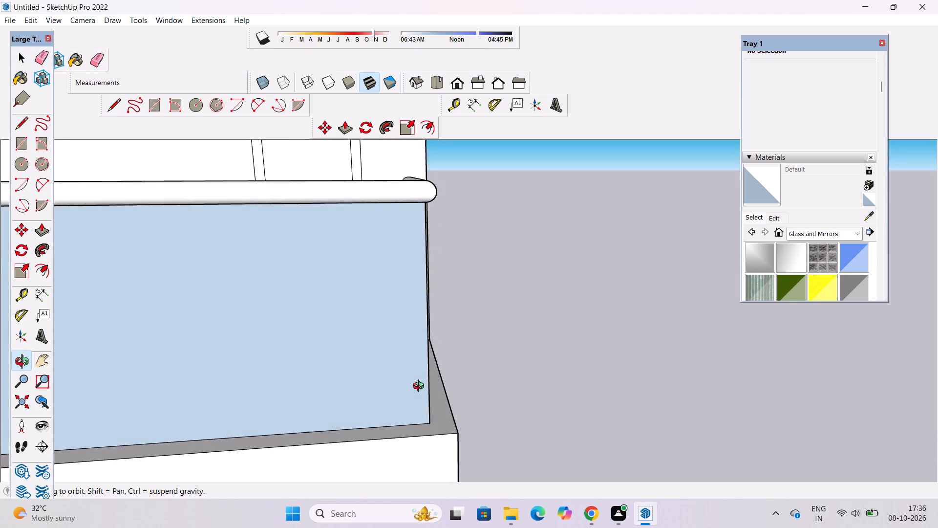
drag(421, 387, 422, 383)
shift+drag(351, 394, 574, 333)
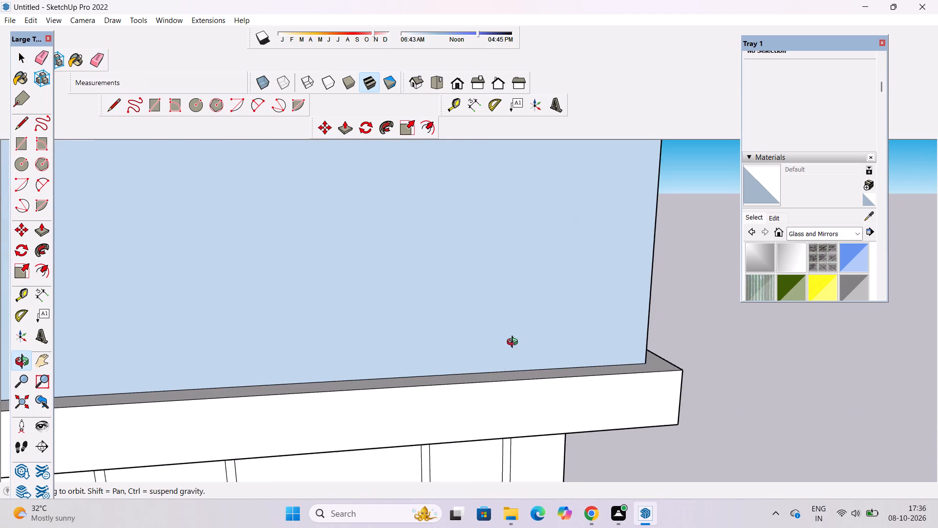
scroll(513, 343, down, 8)
drag(535, 399, 470, 270)
drag(505, 363, 496, 280)
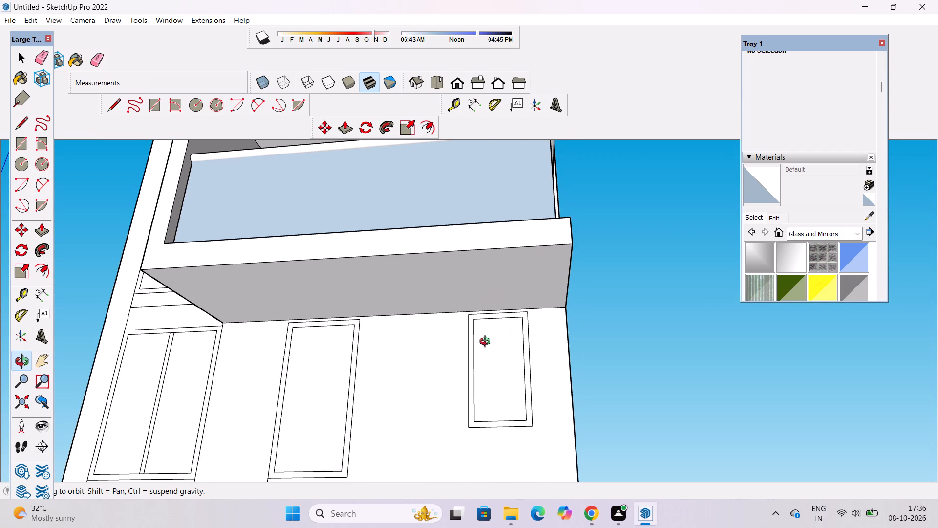
scroll(472, 350, down, 4)
shift+drag(455, 387, 507, 334)
drag(512, 323, 512, 324)
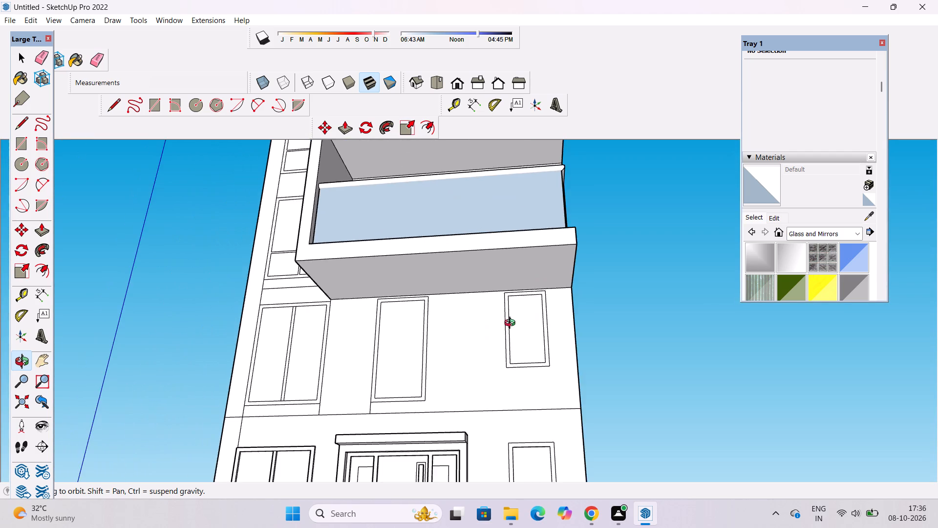
drag(512, 324, 533, 378)
drag(532, 407, 527, 328)
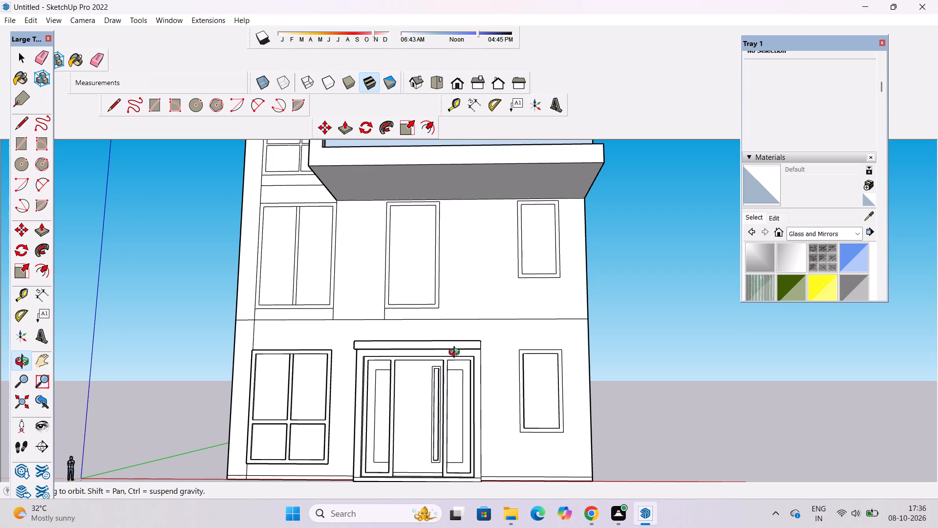
scroll(456, 353, down, 5)
shift+drag(454, 384, 453, 366)
drag(457, 364, 542, 376)
scroll(471, 351, up, 4)
drag(471, 350, 445, 369)
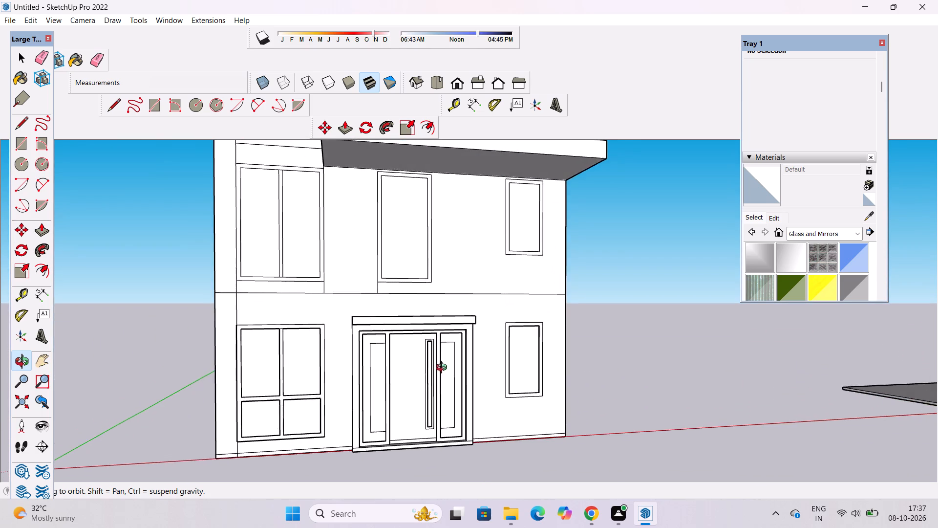
scroll(433, 292, up, 4)
shift+drag(433, 292, 418, 316)
scroll(380, 321, up, 3)
drag(379, 320, 363, 321)
shift+drag(363, 321, 365, 336)
scroll(322, 321, up, 2)
scroll(328, 319, down, 5)
shift+drag(333, 330, 336, 335)
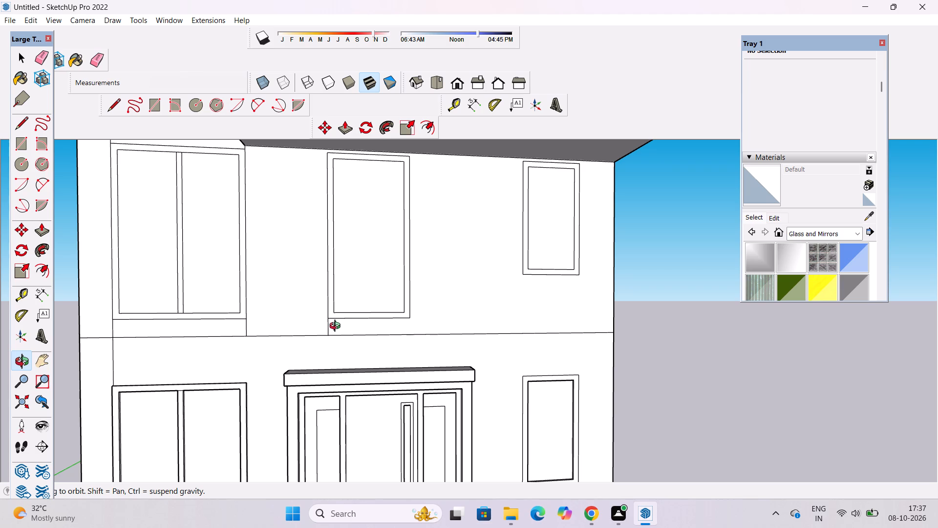
scroll(331, 310, down, 3)
scroll(290, 347, up, 6)
scroll(274, 362, down, 9)
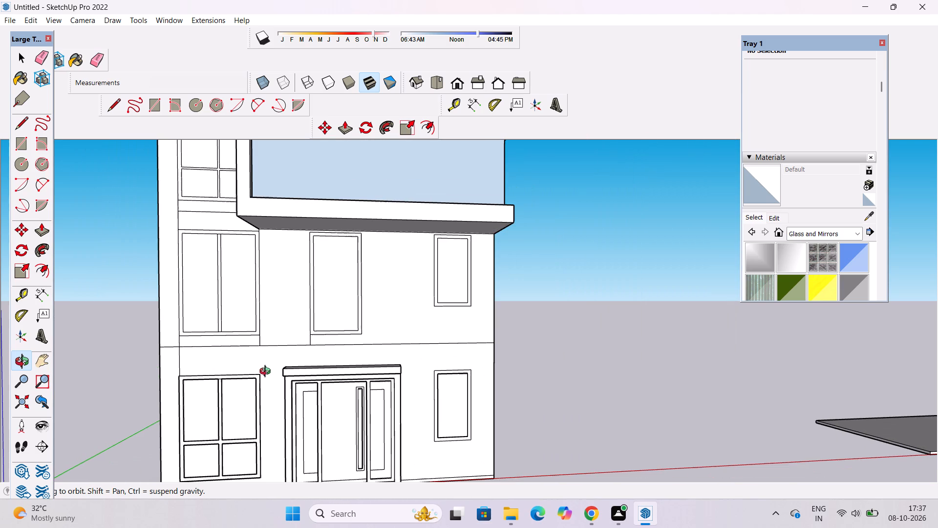
shift+drag(251, 323, 257, 353)
shift+scroll(231, 415, up, 5)
shift+drag(229, 415, 228, 288)
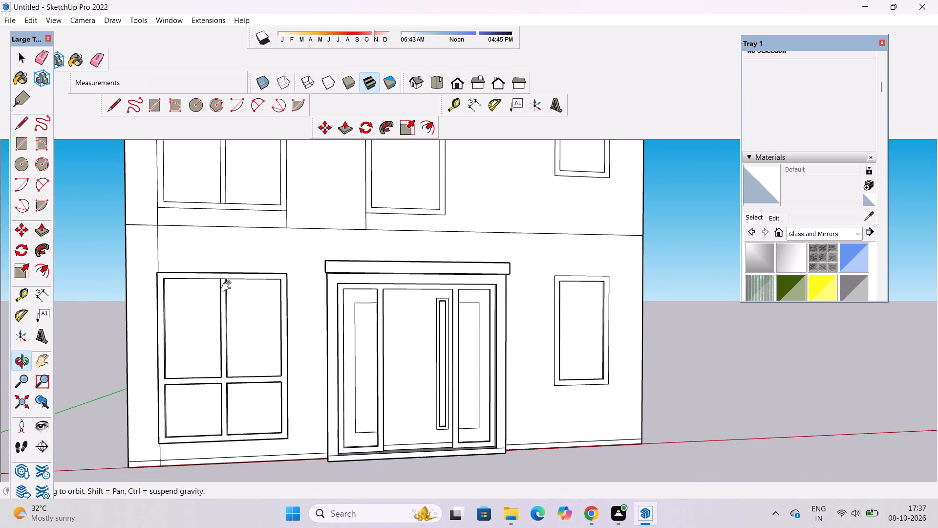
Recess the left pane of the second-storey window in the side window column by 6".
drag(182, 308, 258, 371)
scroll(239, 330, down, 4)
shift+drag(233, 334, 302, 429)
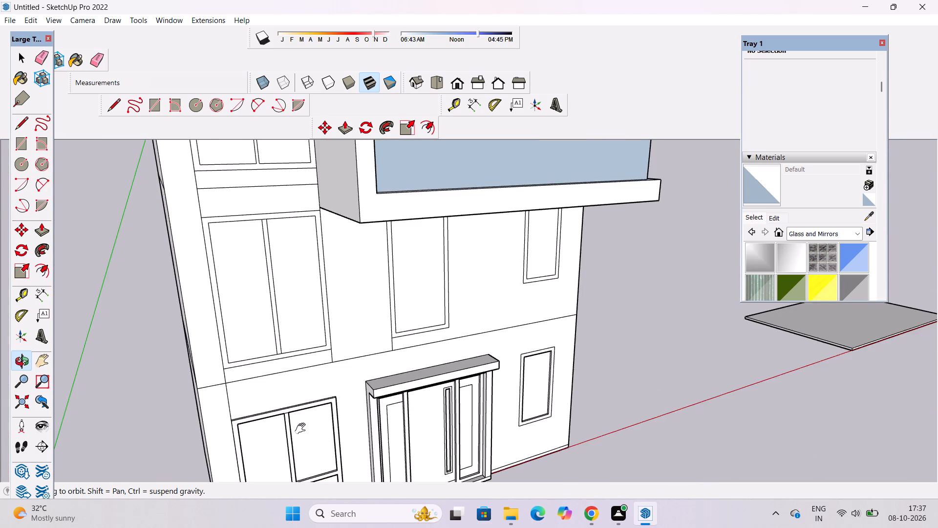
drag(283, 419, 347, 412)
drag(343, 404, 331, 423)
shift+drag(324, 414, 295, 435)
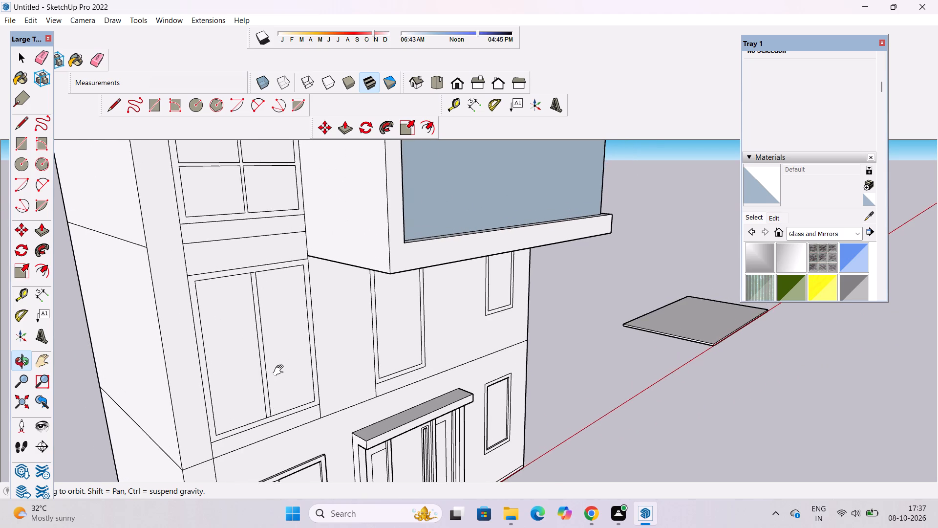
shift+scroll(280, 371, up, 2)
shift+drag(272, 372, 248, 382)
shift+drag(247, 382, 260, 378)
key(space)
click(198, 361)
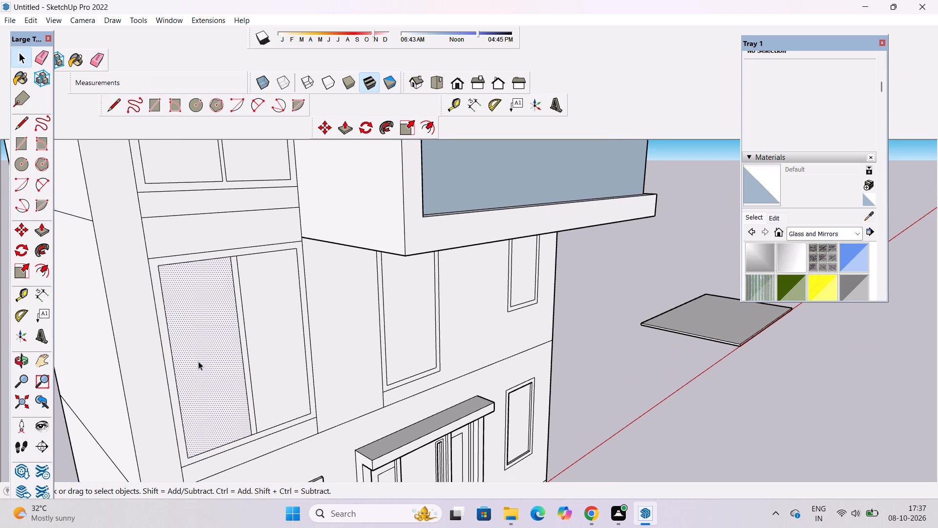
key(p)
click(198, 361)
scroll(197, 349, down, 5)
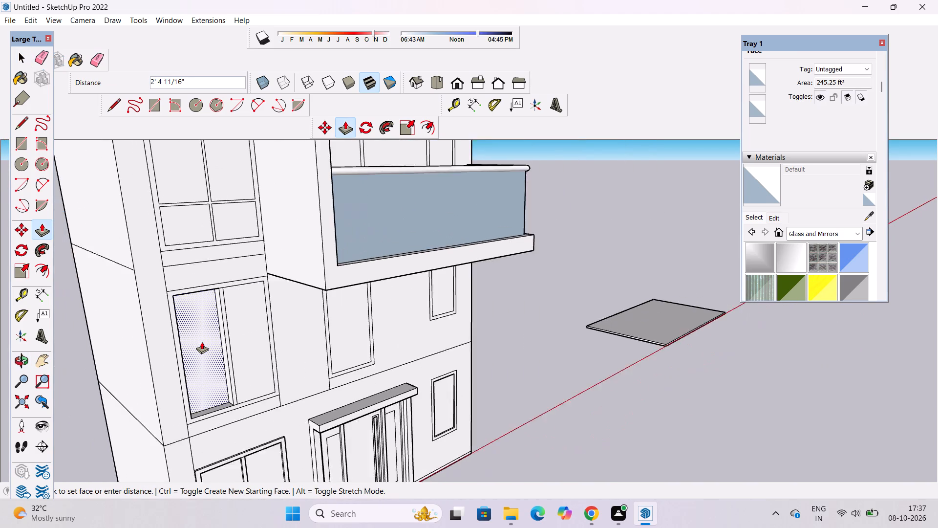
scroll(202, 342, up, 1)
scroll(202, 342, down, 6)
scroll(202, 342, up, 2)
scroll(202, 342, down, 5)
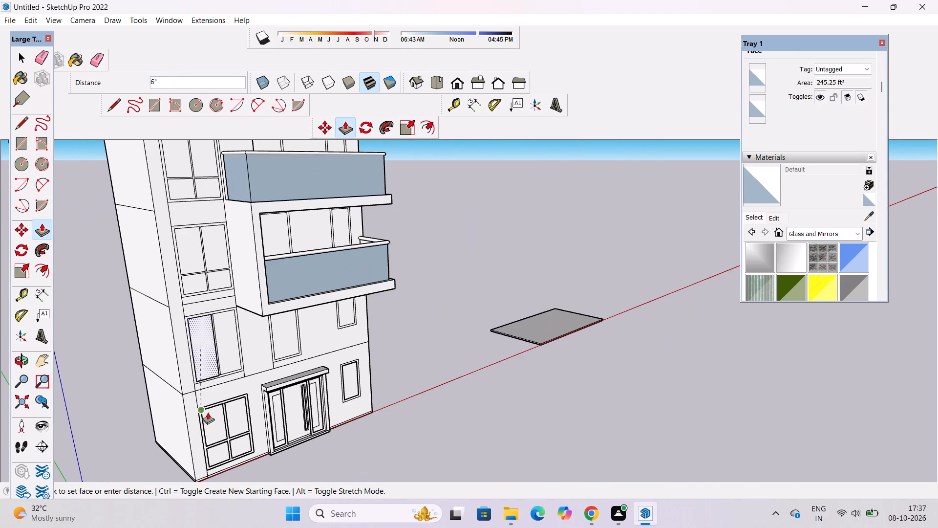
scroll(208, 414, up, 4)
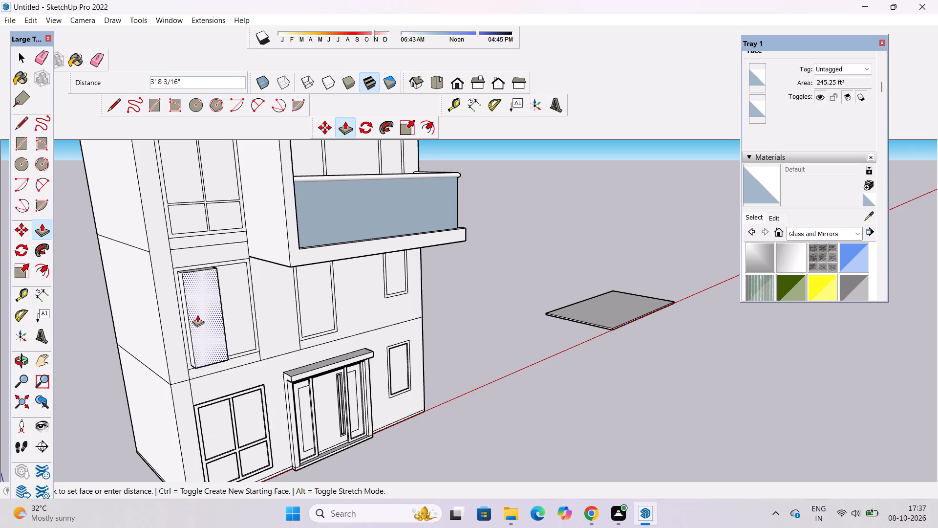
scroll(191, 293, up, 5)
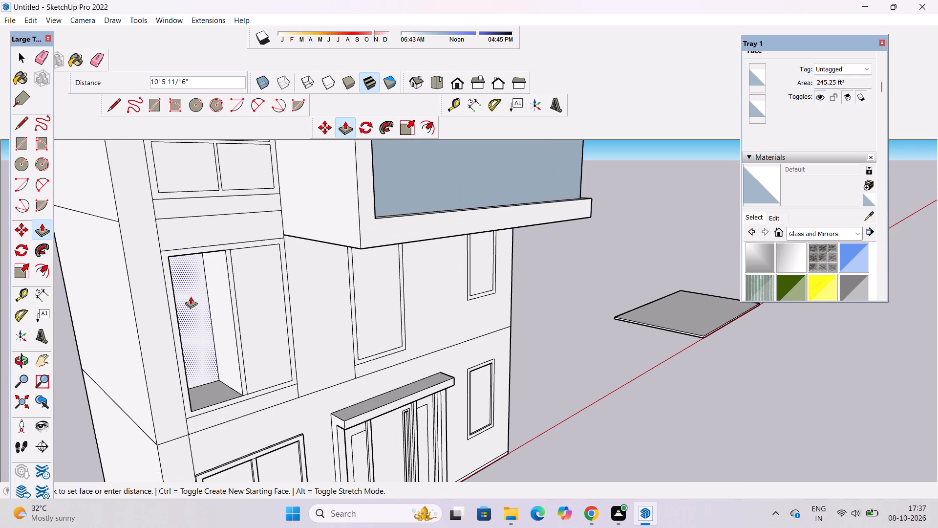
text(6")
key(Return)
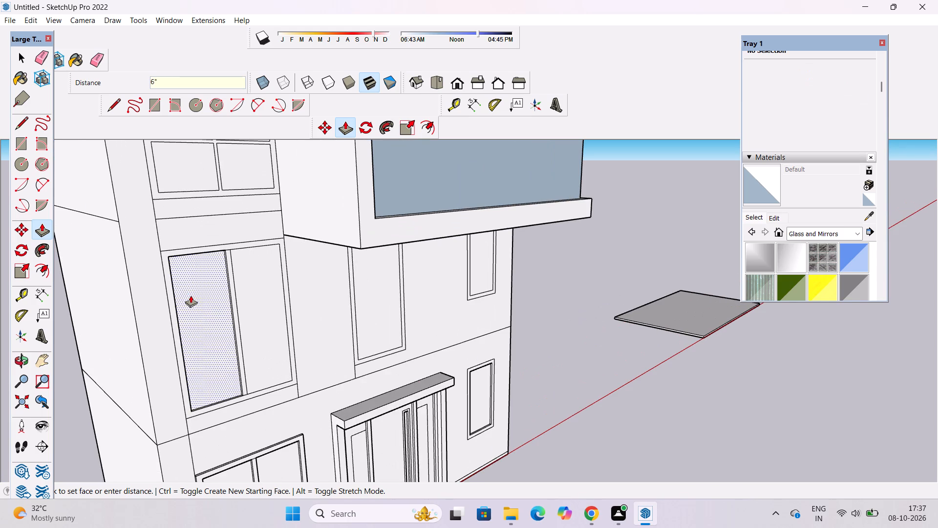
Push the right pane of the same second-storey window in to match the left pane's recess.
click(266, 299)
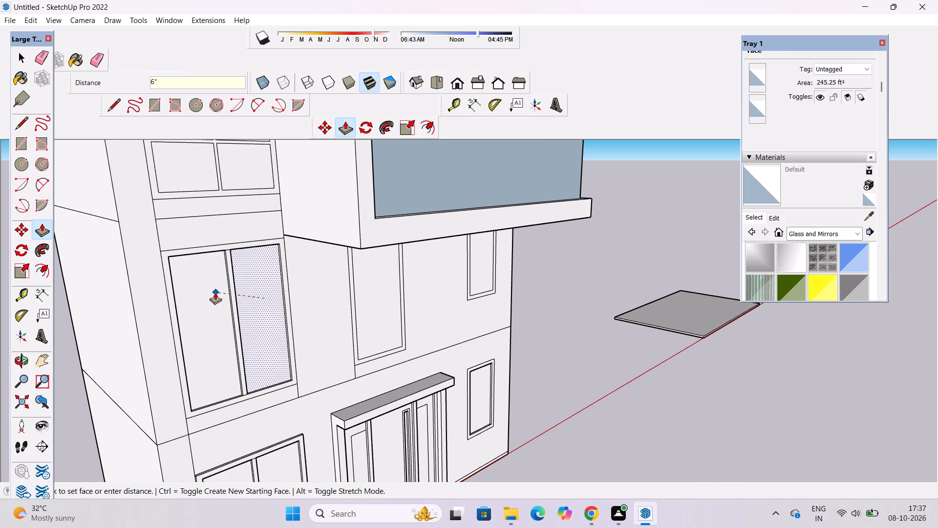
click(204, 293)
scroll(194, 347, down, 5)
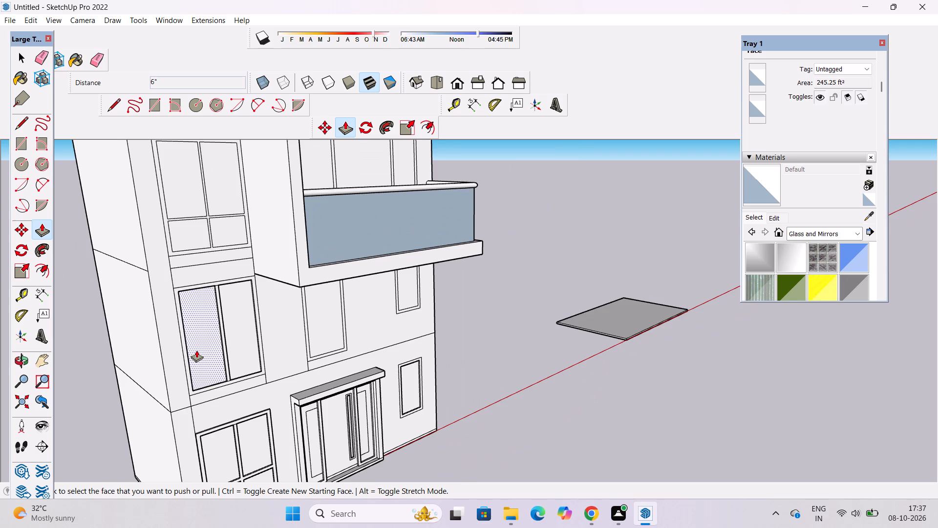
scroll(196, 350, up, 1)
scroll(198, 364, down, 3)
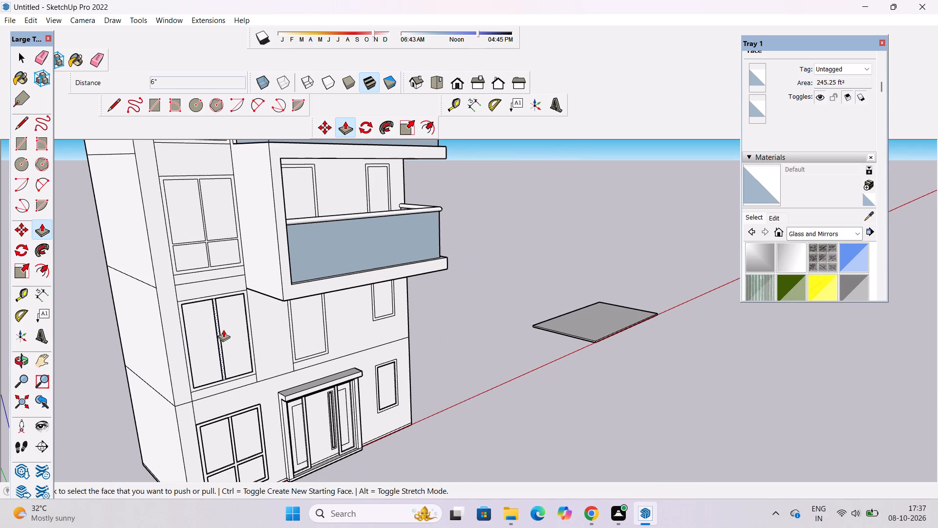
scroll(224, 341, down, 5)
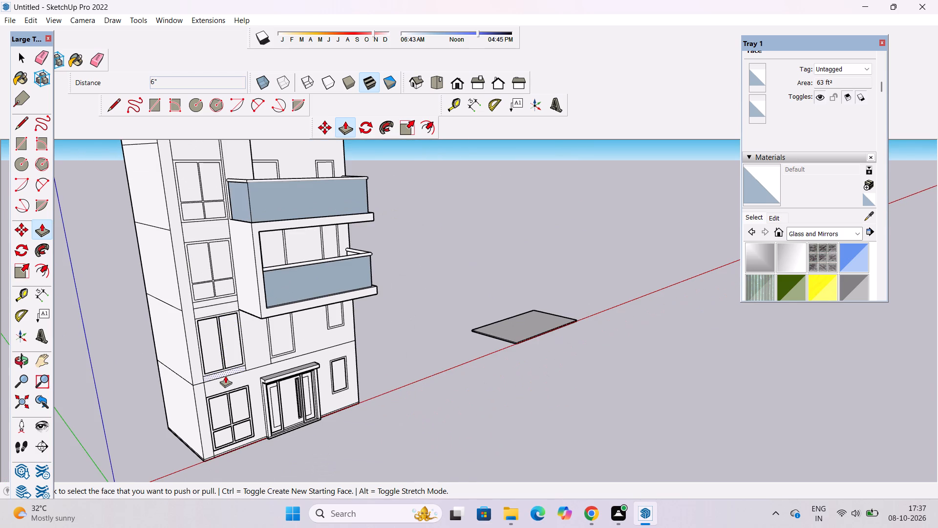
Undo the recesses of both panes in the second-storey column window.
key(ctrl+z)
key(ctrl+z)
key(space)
Place a guide 7' above the bottom edge of the second-storey column window's panes and another guide 6" above it.
scroll(215, 351, up, 12)
key(t)
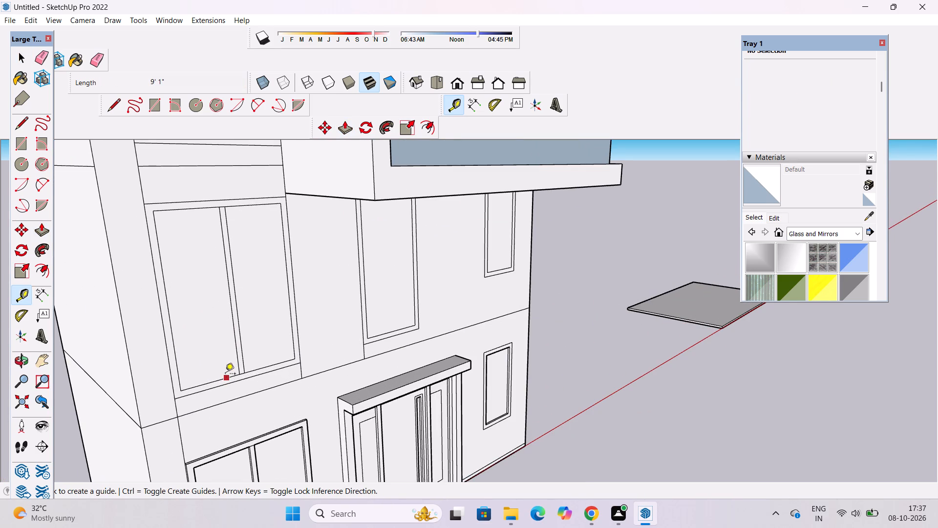
click(224, 379)
text(7')
key(Return)
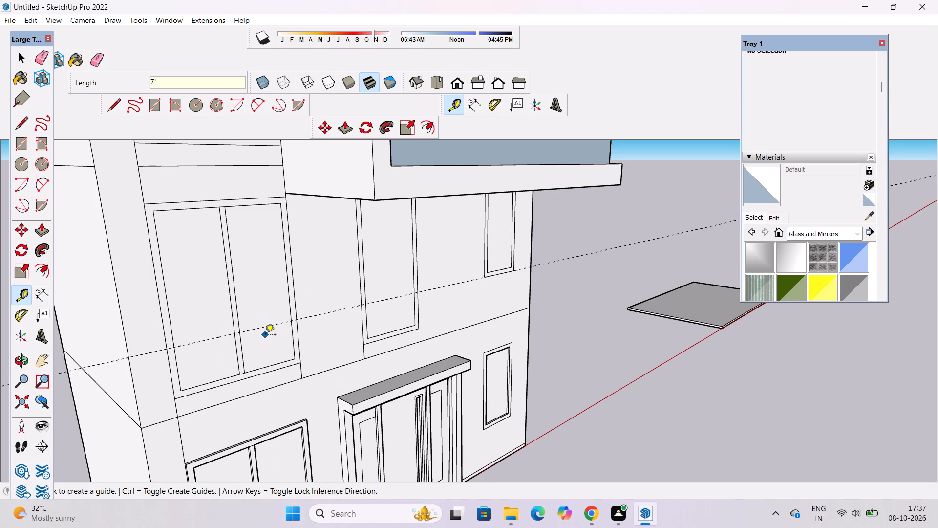
click(267, 326)
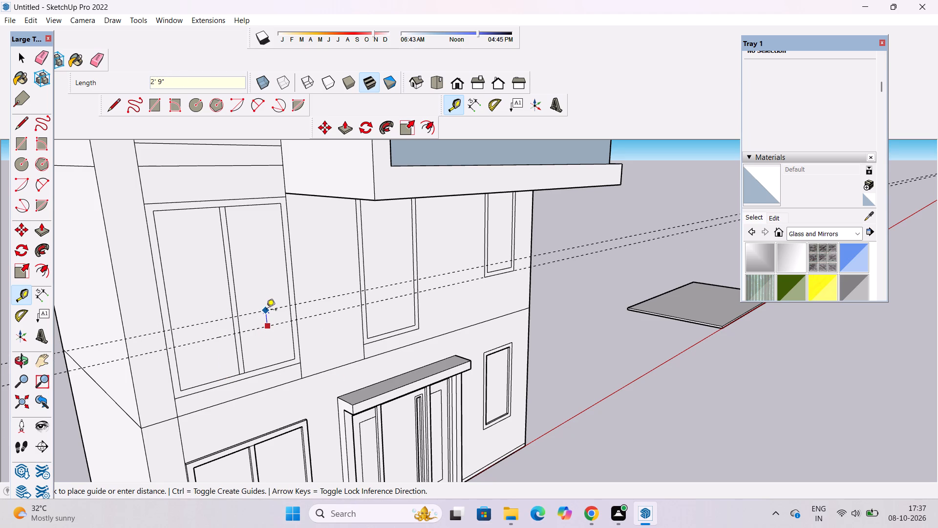
key(1)
key(BackSpace)
text(6")
key(Return)
Draw a 6" by 19' rectangle between the two guides as a crossbar spanning both panes of the second-storey window.
click(150, 99)
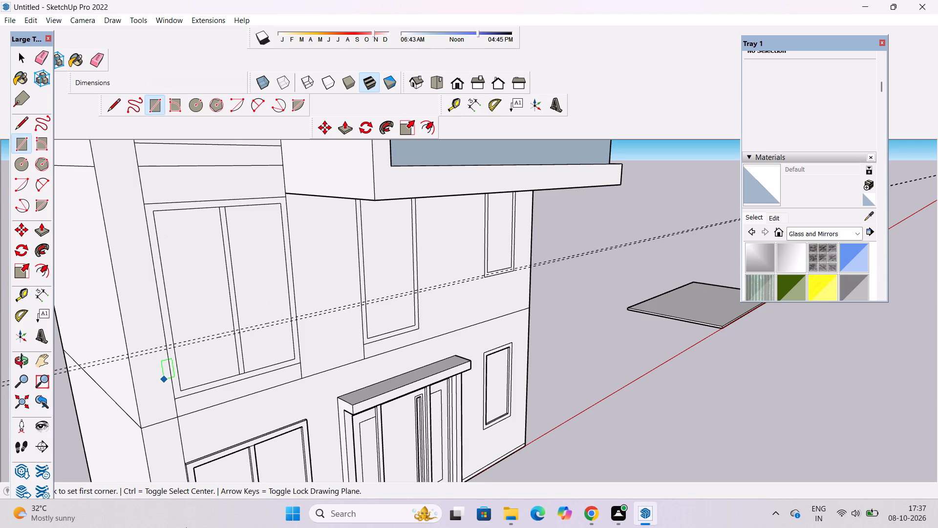
scroll(197, 391, down, 1)
scroll(302, 358, up, 2)
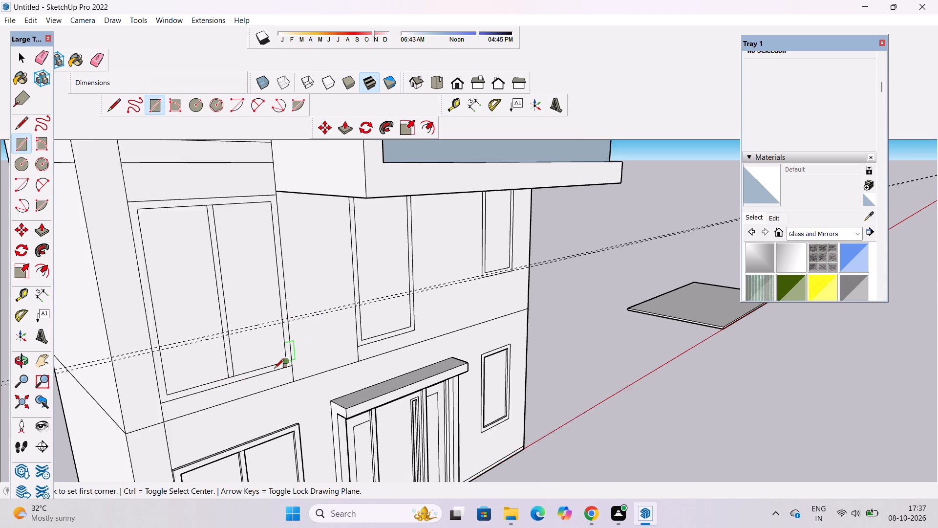
scroll(275, 368, up, 2)
scroll(166, 347, up, 4)
scroll(120, 332, up, 4)
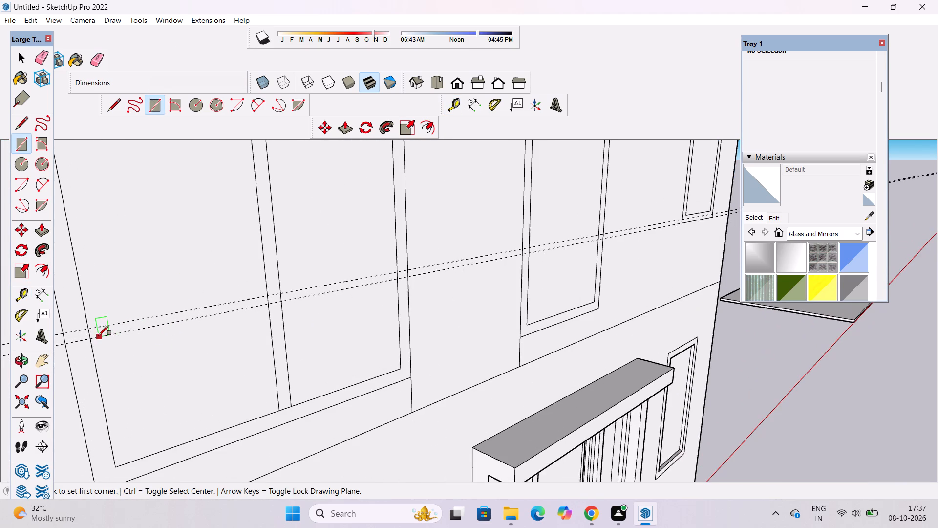
click(88, 326)
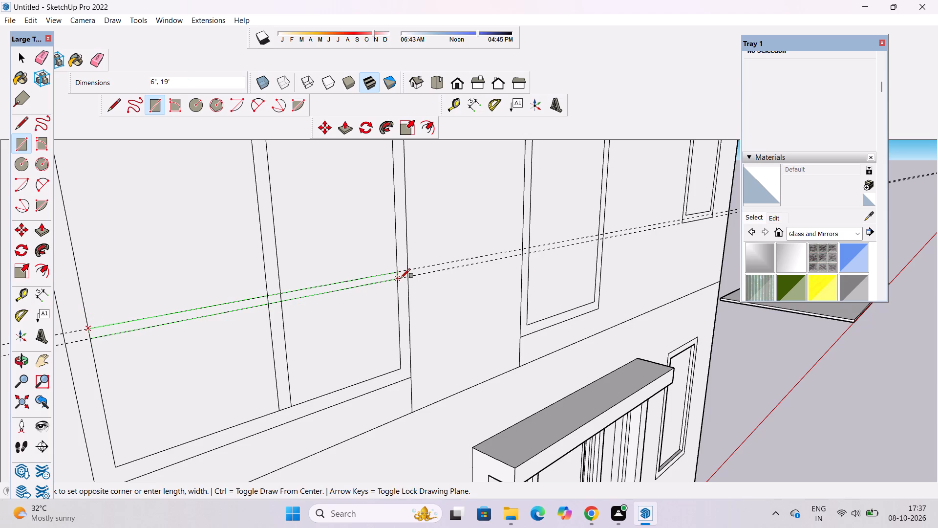
click(401, 278)
Erase the two horizontal guides running across the facade.
click(99, 60)
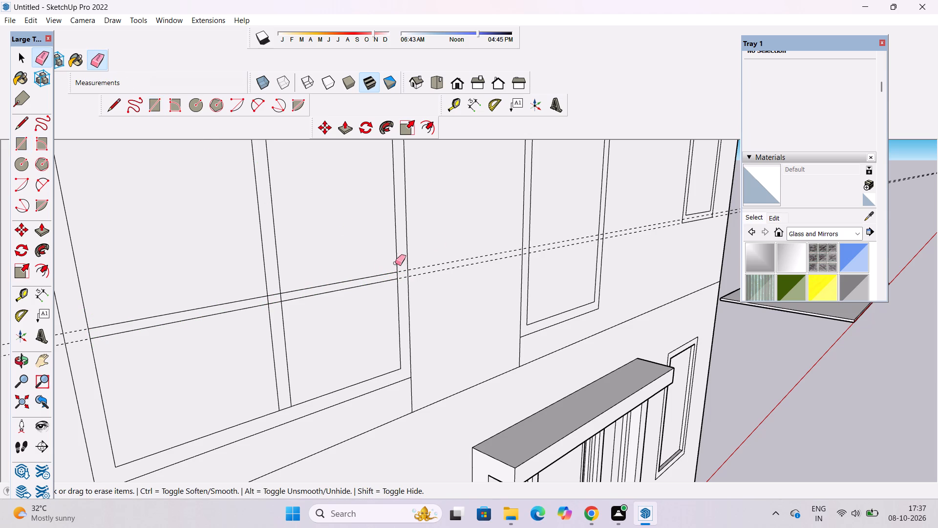
drag(457, 237, 463, 270)
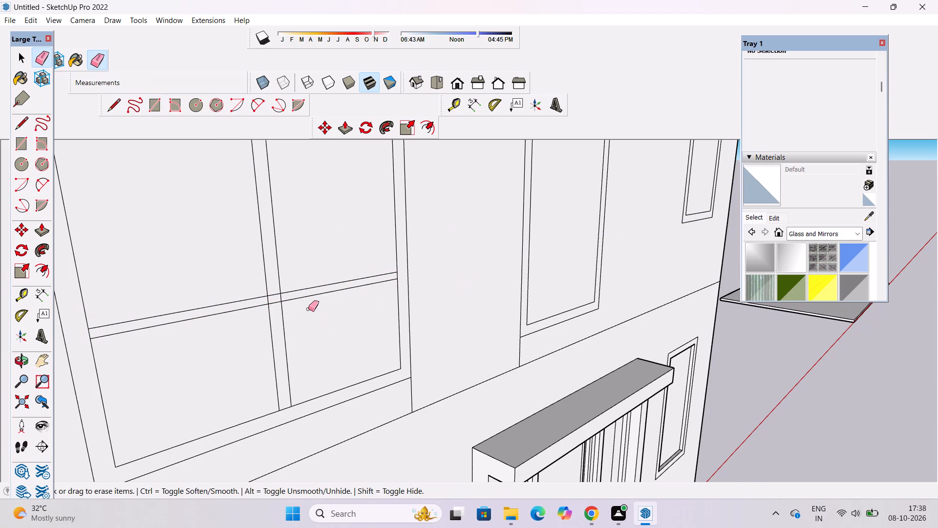
Erase the overlapping lines where the crossbar meets the central mullion and the short segments at both crossbar ends.
scroll(308, 309, up, 8)
drag(245, 260, 253, 307)
drag(273, 278, 226, 291)
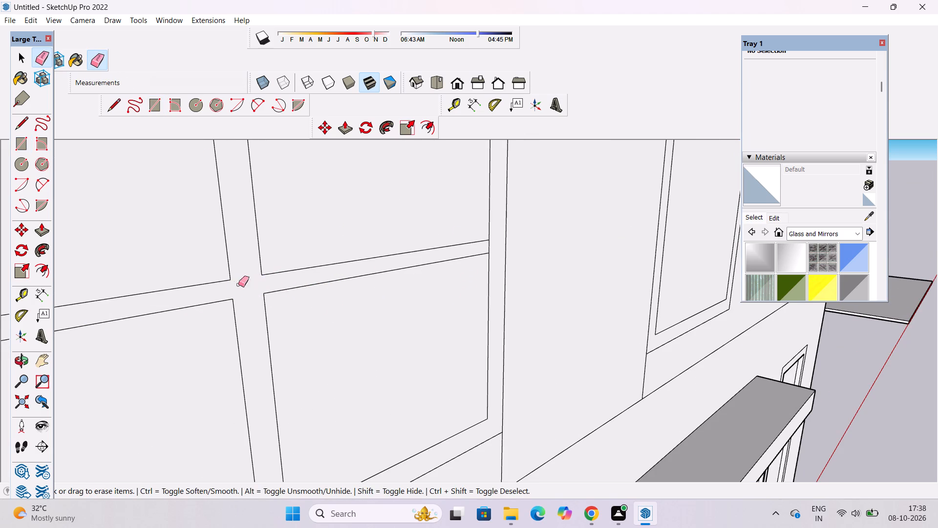
click(493, 242)
click(488, 247)
scroll(580, 243, down, 6)
scroll(228, 314, up, 5)
scroll(326, 286, up, 4)
drag(342, 282, 334, 284)
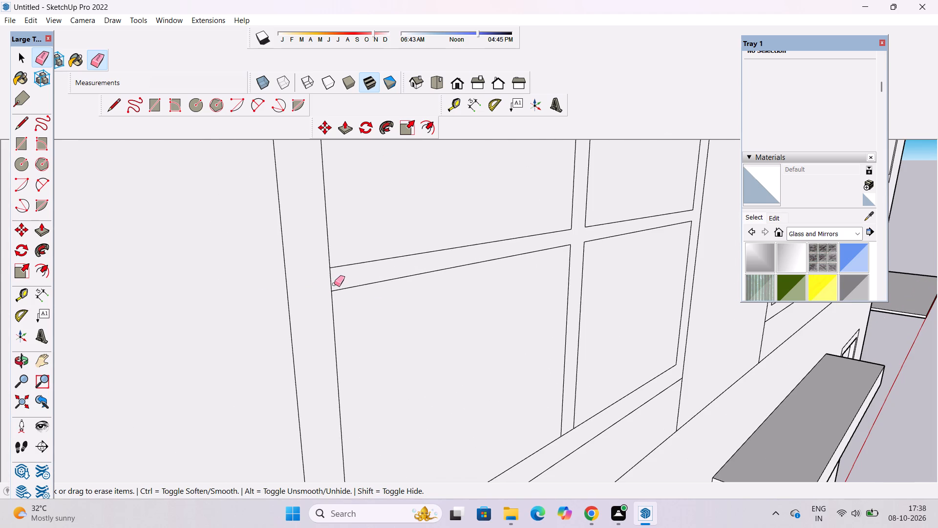
drag(334, 284, 329, 285)
Erase the short segments closing off the central mullion where it meets the bottom and top of the window frame.
scroll(215, 363, down, 10)
scroll(425, 377, up, 4)
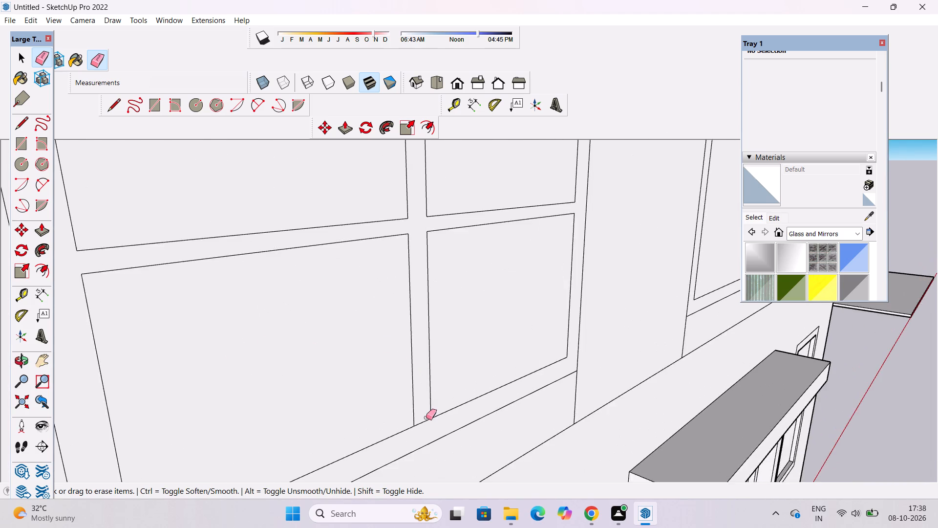
scroll(426, 418, up, 2)
drag(426, 413, 428, 426)
scroll(296, 406, down, 11)
scroll(446, 385, up, 4)
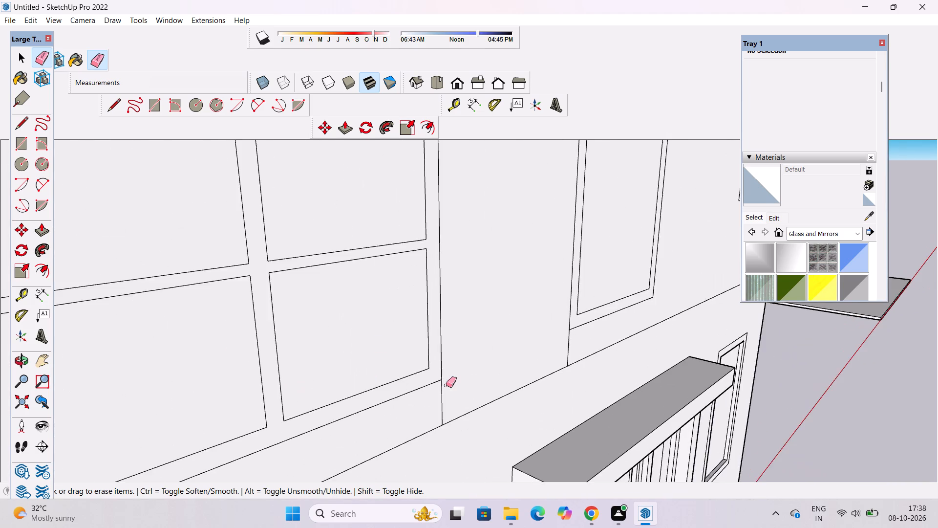
scroll(295, 370, down, 10)
scroll(355, 379, down, 5)
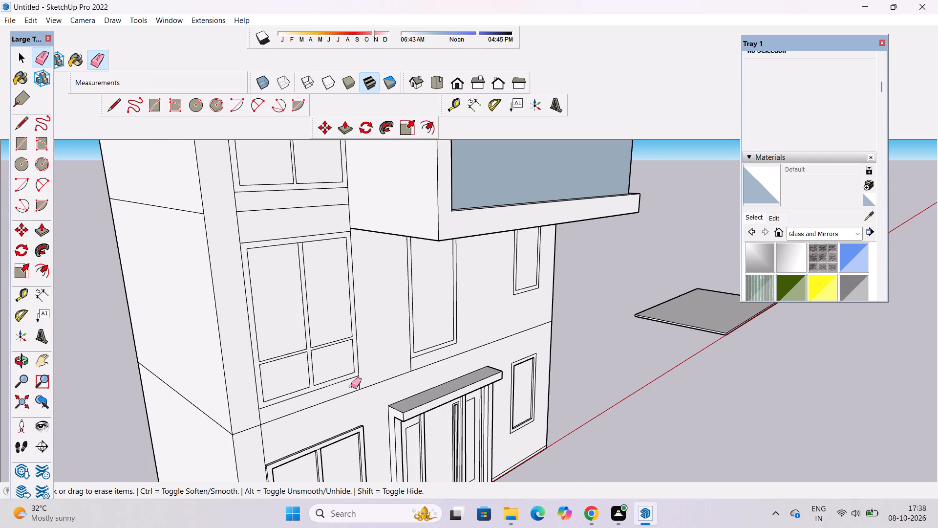
scroll(349, 379, down, 5)
scroll(329, 342, up, 1)
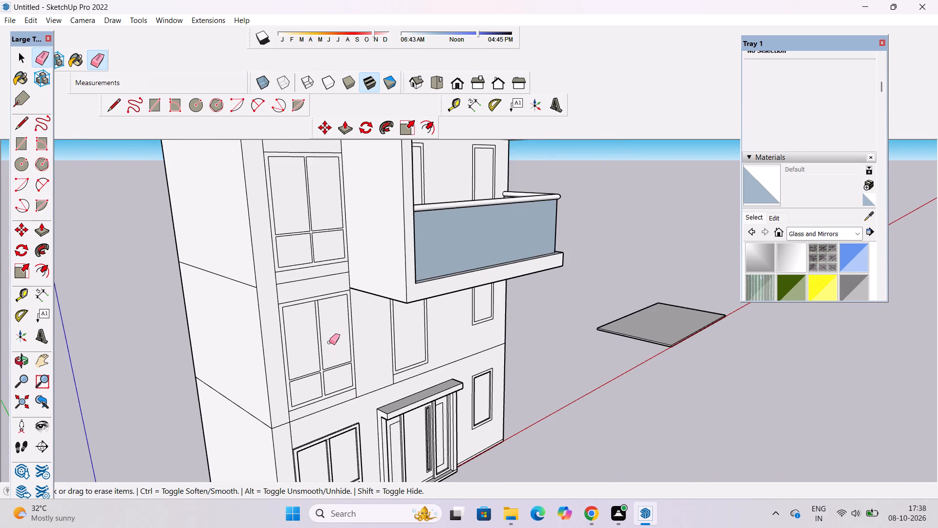
scroll(331, 325, up, 2)
scroll(315, 287, up, 16)
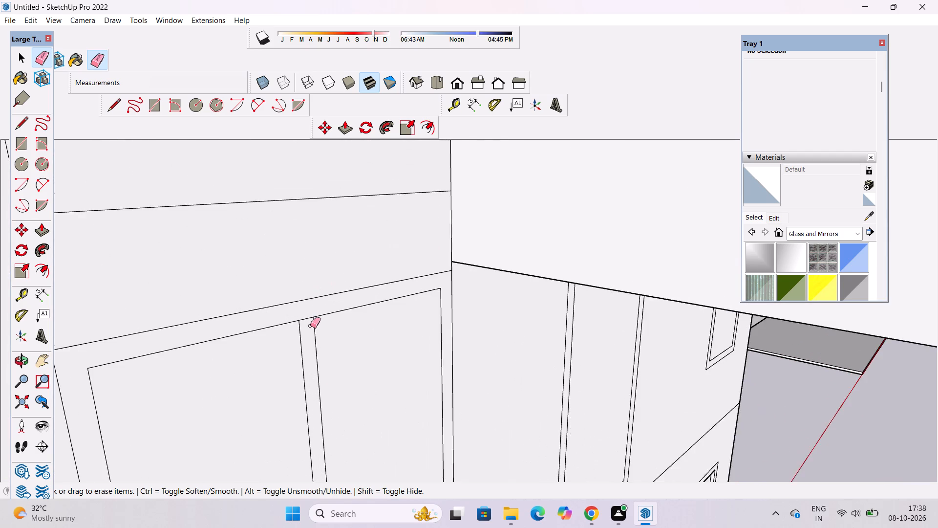
scroll(310, 326, up, 3)
drag(304, 312, 304, 316)
key(space)
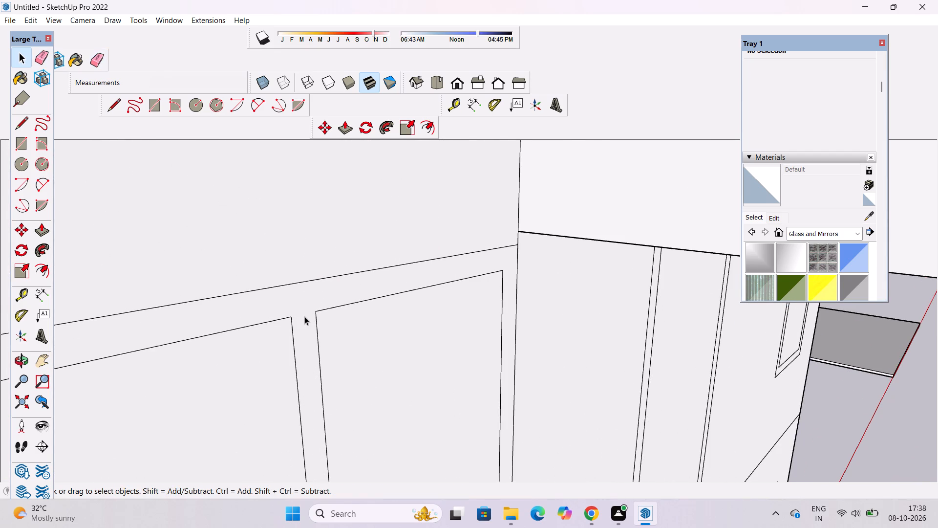
Examine the divided second-storey window, the slabs and the whole front facade of the building.
text(o)
scroll(304, 316, down, 5)
drag(330, 370, 216, 295)
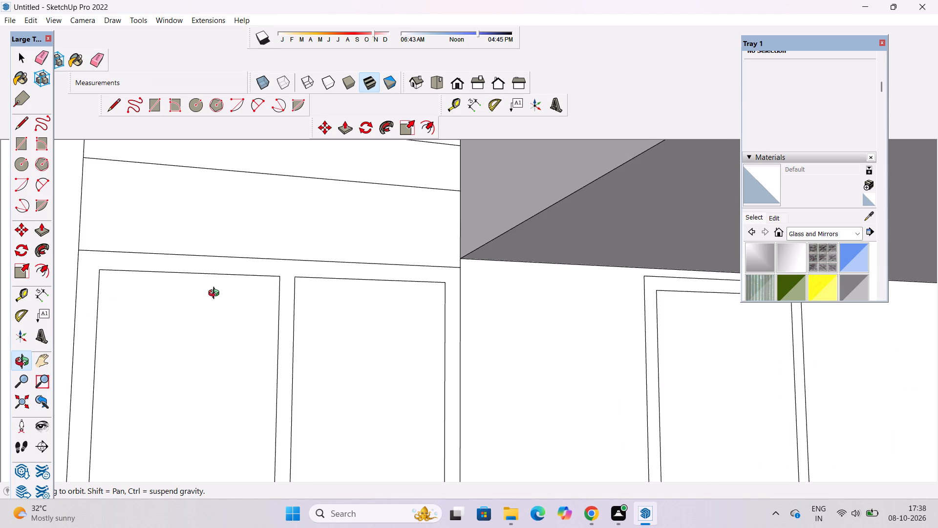
scroll(216, 294, down, 12)
shift+drag(198, 283, 205, 317)
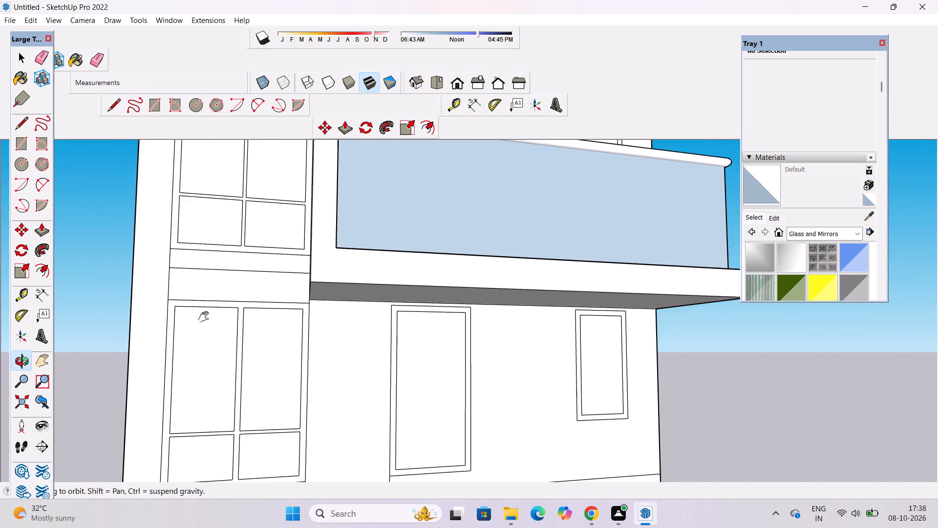
scroll(207, 321, down, 4)
shift+drag(290, 353, 186, 382)
drag(198, 382, 206, 398)
drag(337, 347, 283, 375)
shift+drag(298, 374, 254, 361)
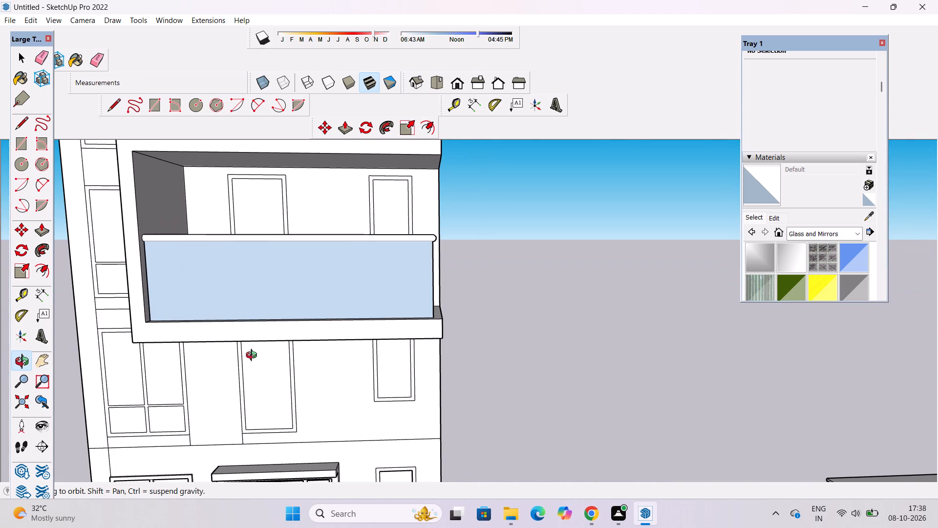
shift+drag(279, 352, 344, 390)
shift+scroll(343, 331, down, 6)
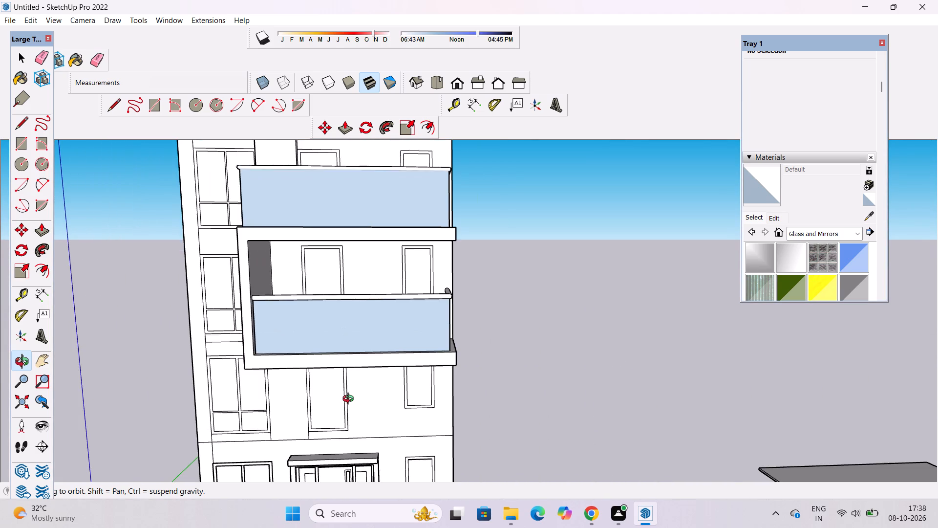
drag(350, 400, 355, 426)
shift+scroll(362, 351, down, 6)
drag(363, 392, 346, 348)
shift+drag(346, 348, 351, 352)
shift+drag(351, 352, 401, 380)
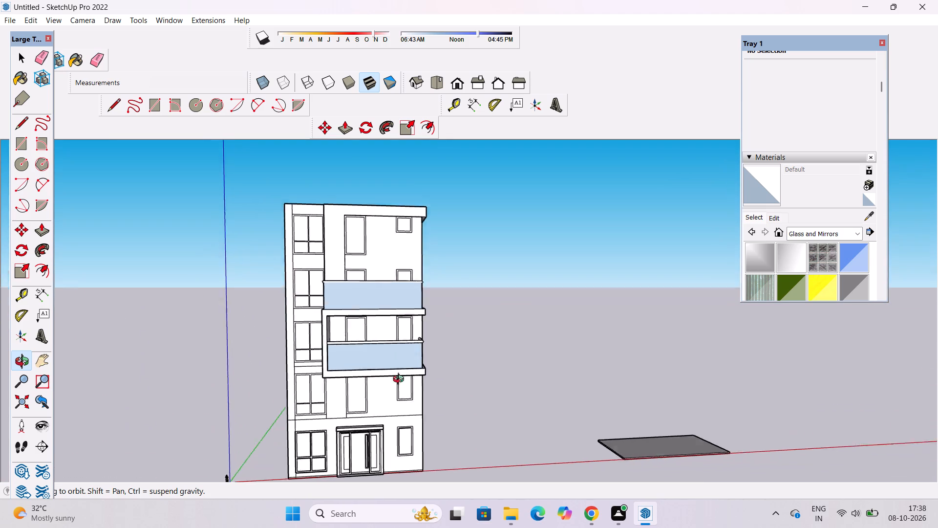
Erase the side, front and back lines of the inner rectangle on the building's flat roof.
shift+drag(401, 380, 412, 399)
scroll(308, 165, up, 4)
drag(379, 241, 339, 231)
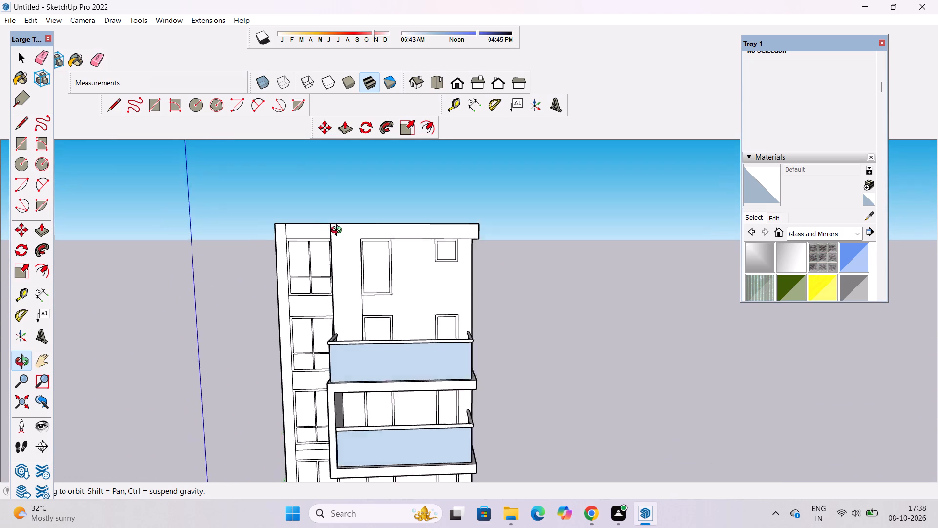
drag(339, 231, 324, 190)
drag(417, 235, 433, 424)
scroll(471, 270, up, 4)
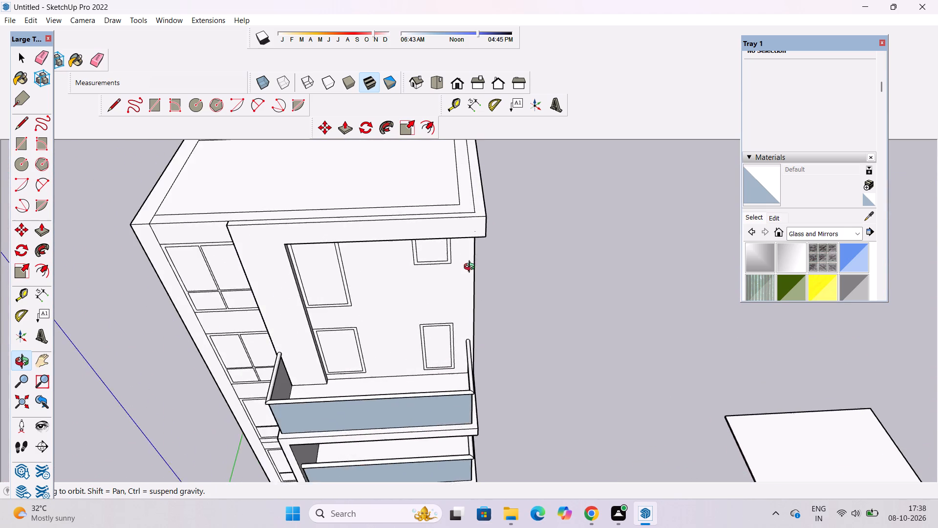
shift+drag(476, 267, 501, 352)
drag(483, 361, 401, 353)
shift+drag(427, 319, 425, 382)
drag(430, 385, 454, 394)
drag(455, 394, 454, 404)
drag(459, 402, 473, 402)
scroll(391, 283, up, 1)
shift+drag(397, 285, 392, 308)
drag(400, 318, 419, 323)
key(e)
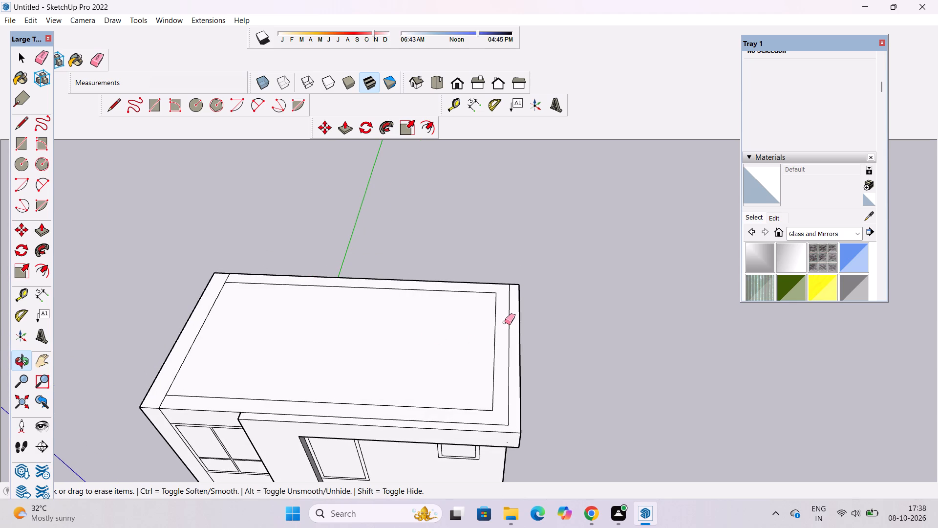
drag(505, 322, 494, 333)
scroll(403, 390, up, 2)
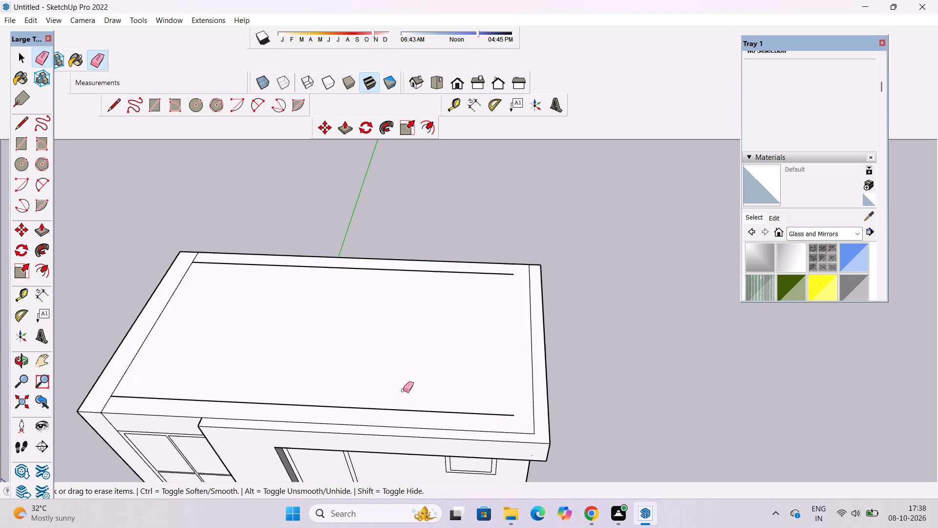
scroll(403, 390, up, 1)
drag(403, 391, 396, 413)
drag(478, 256, 478, 264)
scroll(370, 312, down, 4)
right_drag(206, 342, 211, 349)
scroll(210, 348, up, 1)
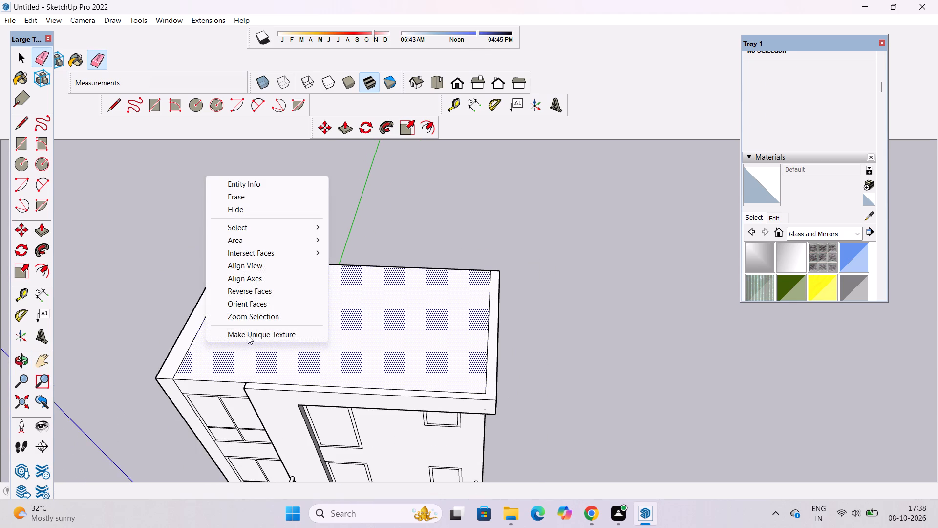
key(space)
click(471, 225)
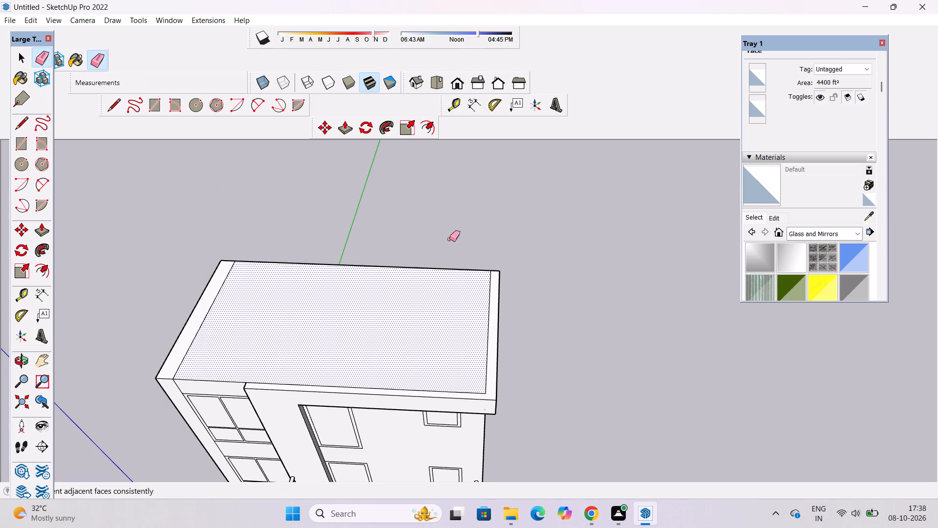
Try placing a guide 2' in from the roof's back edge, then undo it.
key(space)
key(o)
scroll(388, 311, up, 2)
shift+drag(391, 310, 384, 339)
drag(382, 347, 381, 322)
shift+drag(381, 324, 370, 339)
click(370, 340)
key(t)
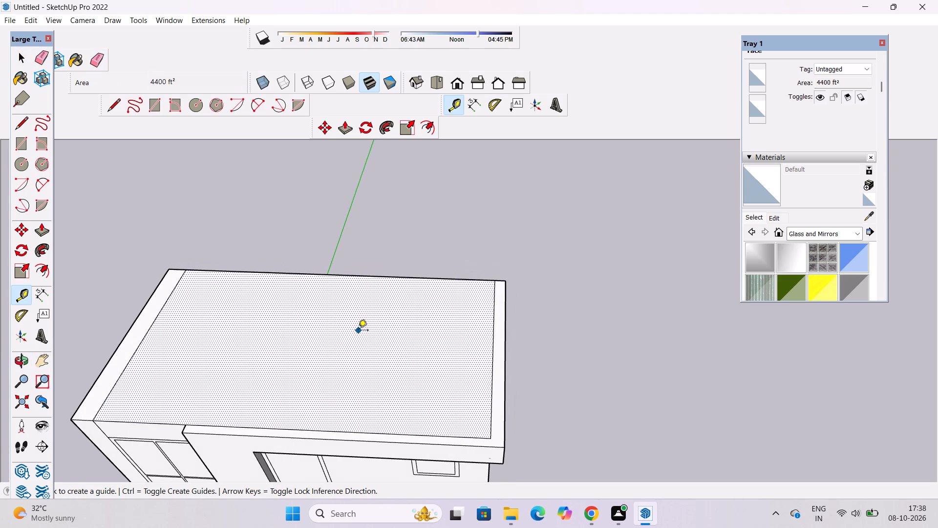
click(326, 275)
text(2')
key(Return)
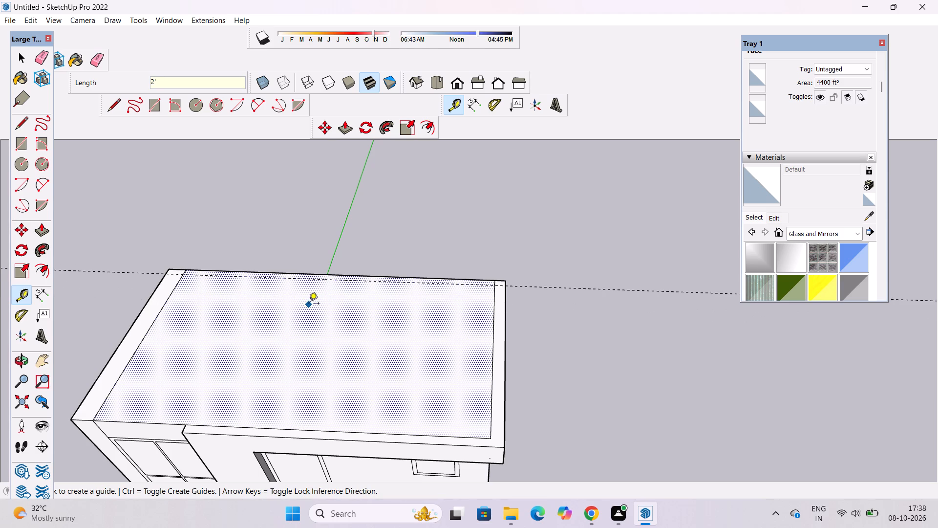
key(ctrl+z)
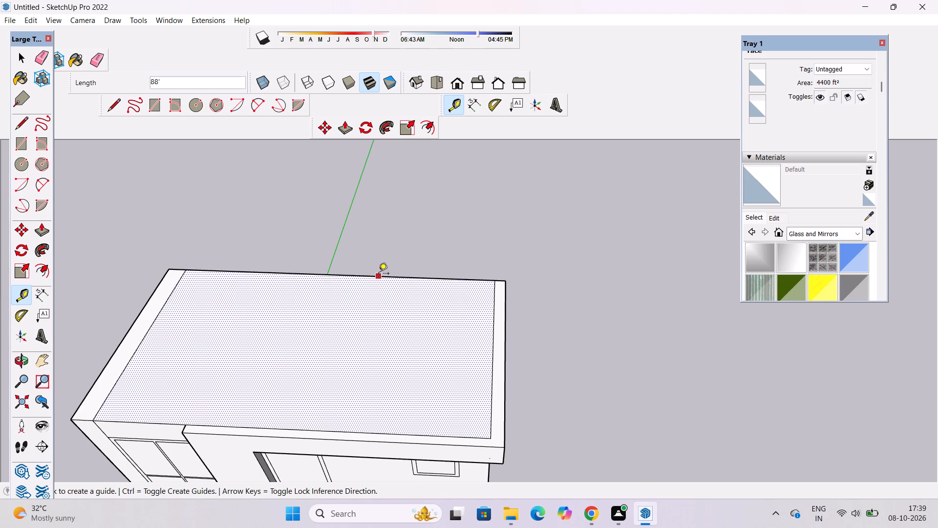
Place a guide 4' in from the roof's back edge.
click(379, 276)
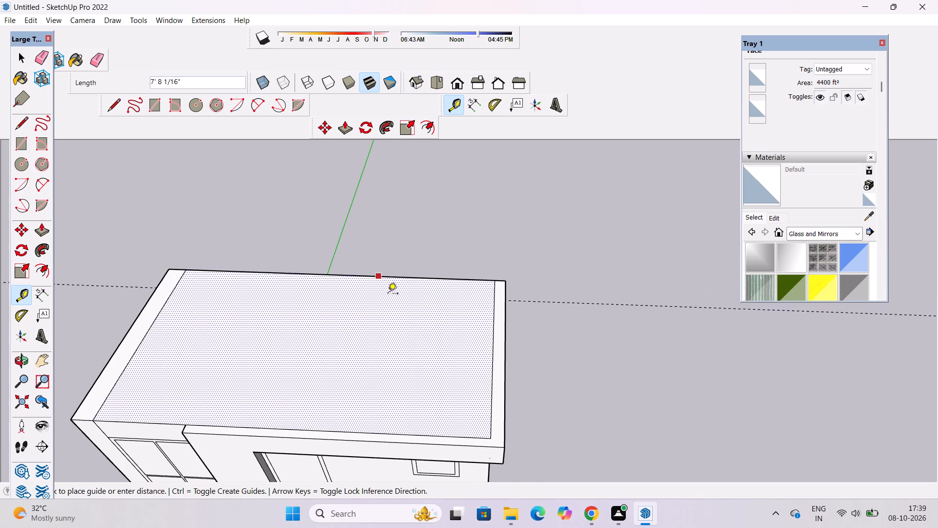
scroll(391, 292, up, 6)
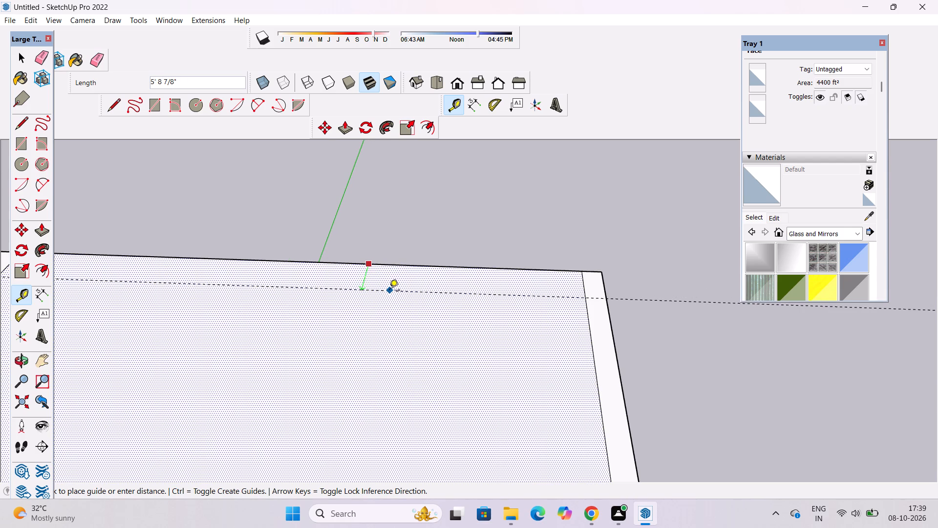
key(4)
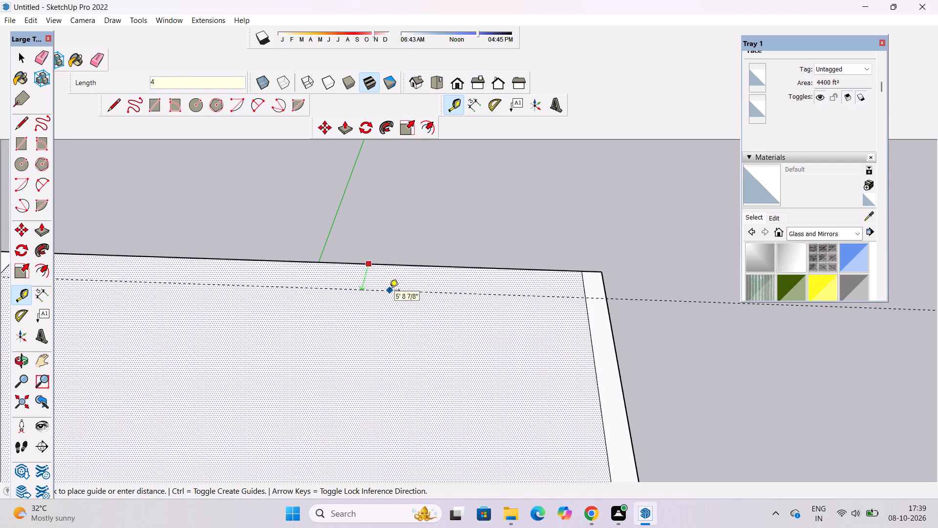
key(apostrophe)
key(Return)
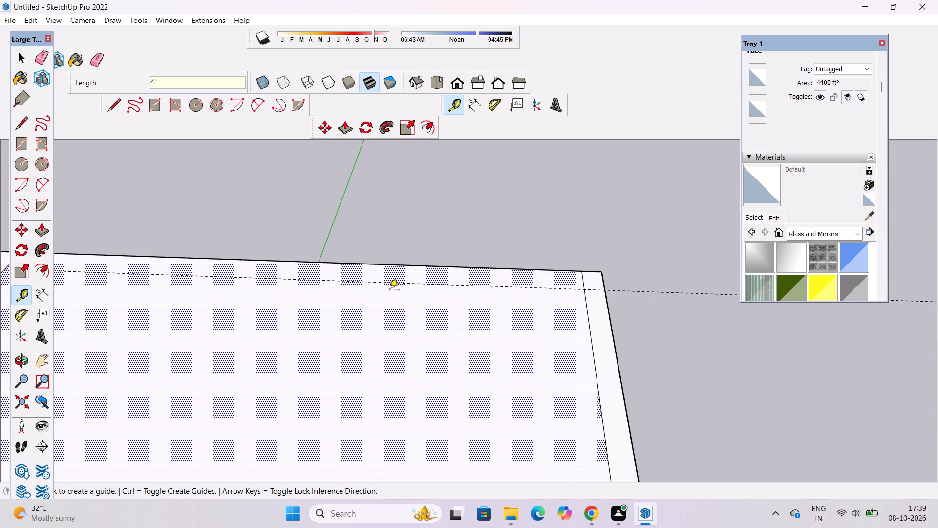
scroll(547, 382, down, 5)
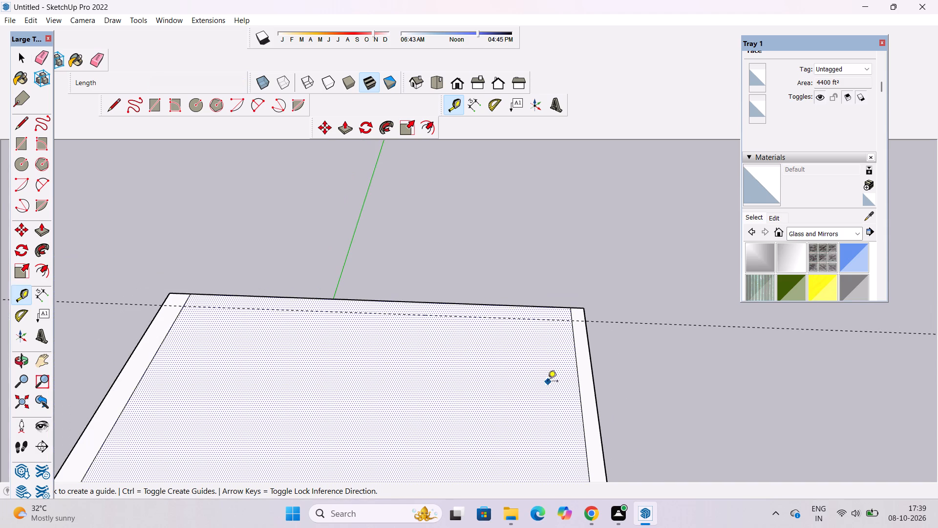
Draw an 88' line along the guide, connecting the two side border lines on the roof.
key(space)
key(o)
shift+drag(357, 408, 401, 380)
drag(408, 379, 408, 392)
scroll(406, 390, up, 2)
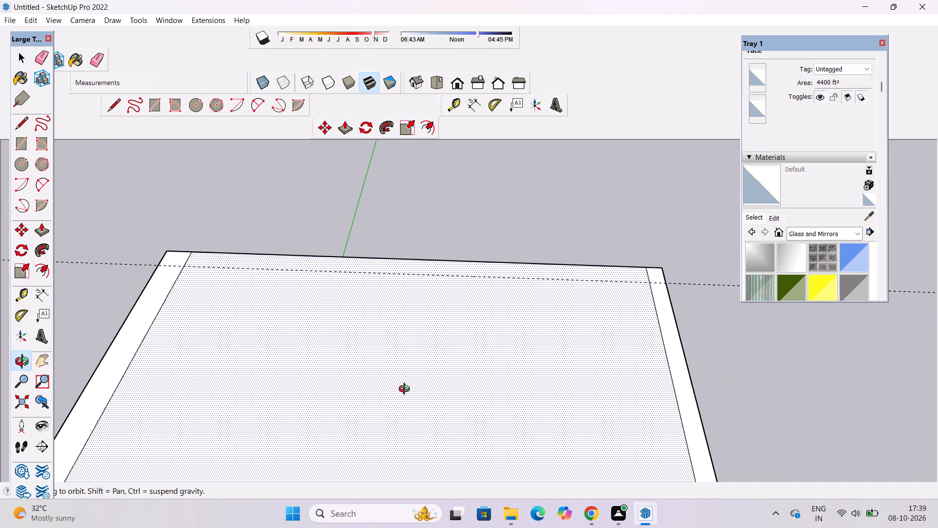
shift+drag(452, 354, 444, 377)
scroll(391, 386, down, 5)
shift+drag(373, 400, 421, 279)
scroll(416, 289, up, 3)
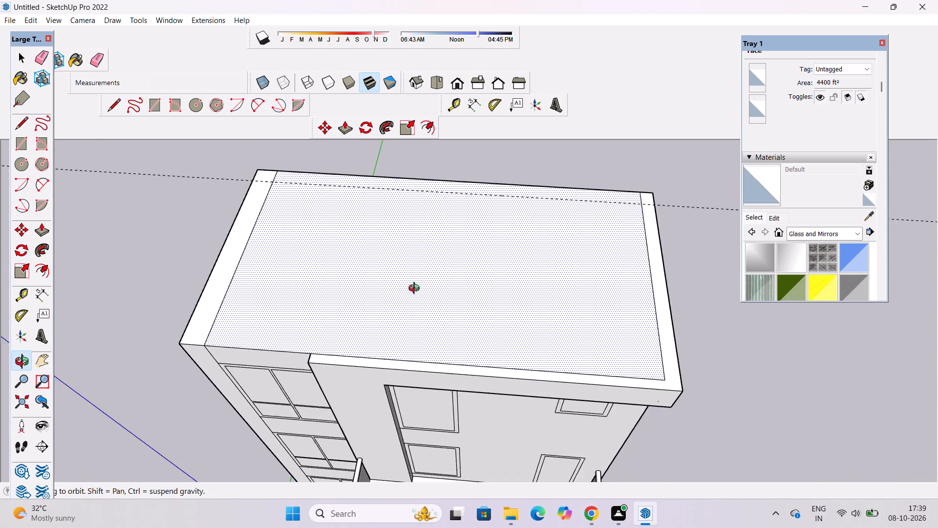
scroll(416, 289, up, 1)
click(416, 289)
key(l)
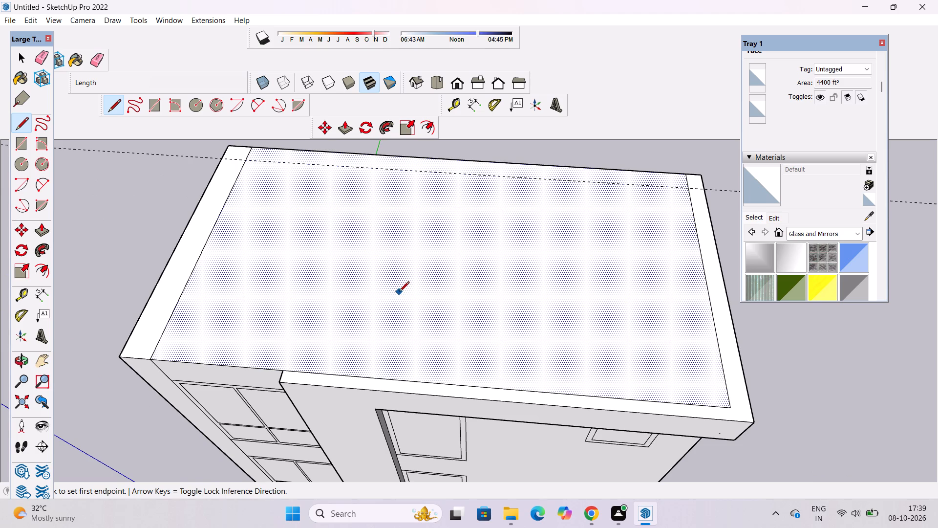
scroll(267, 336, down, 5)
scroll(245, 167, up, 10)
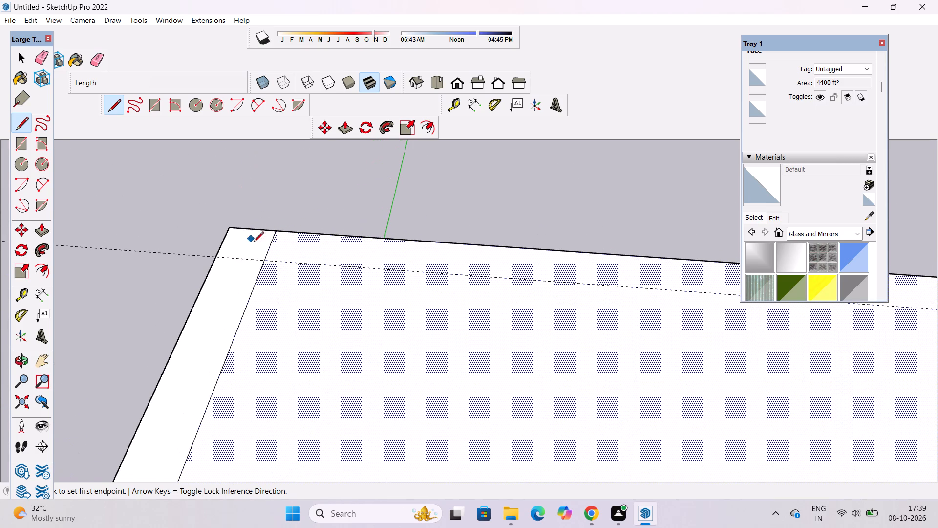
click(263, 263)
scroll(185, 255, down, 9)
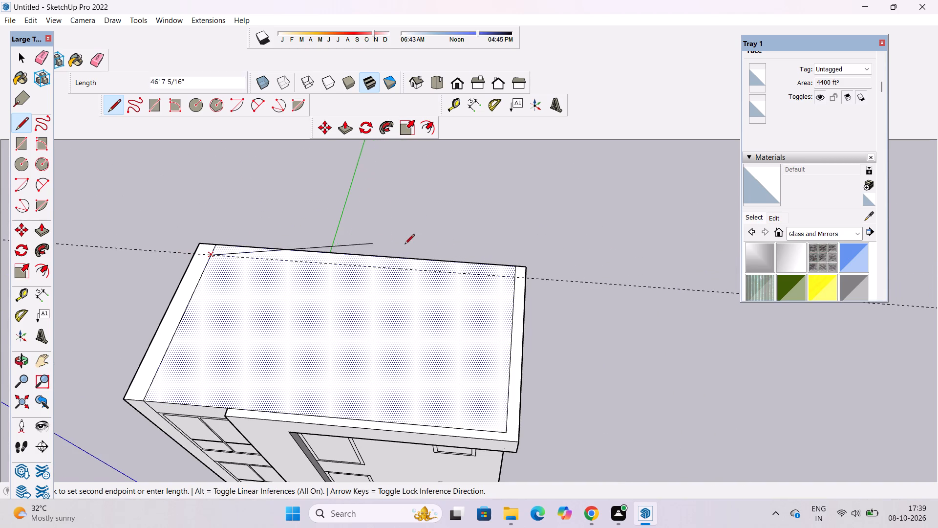
click(517, 278)
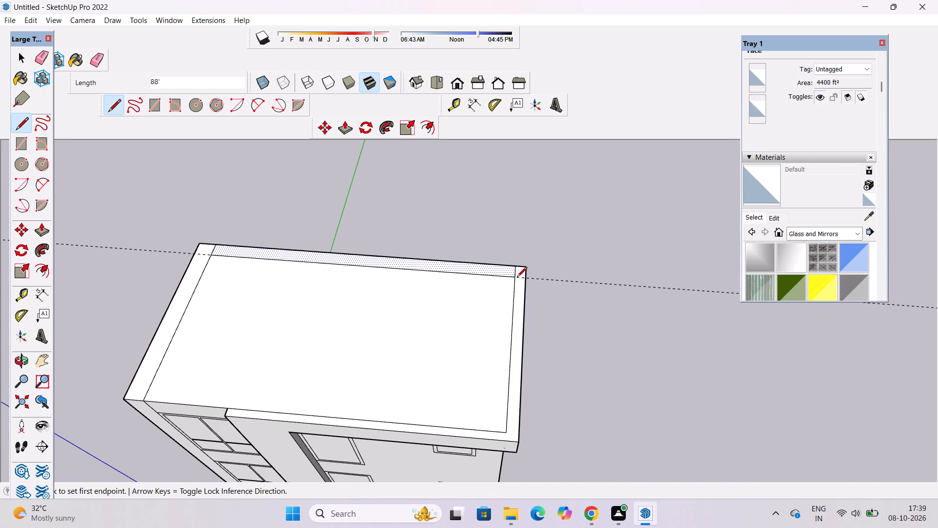
Erase the guide running across the back of the roof.
click(101, 60)
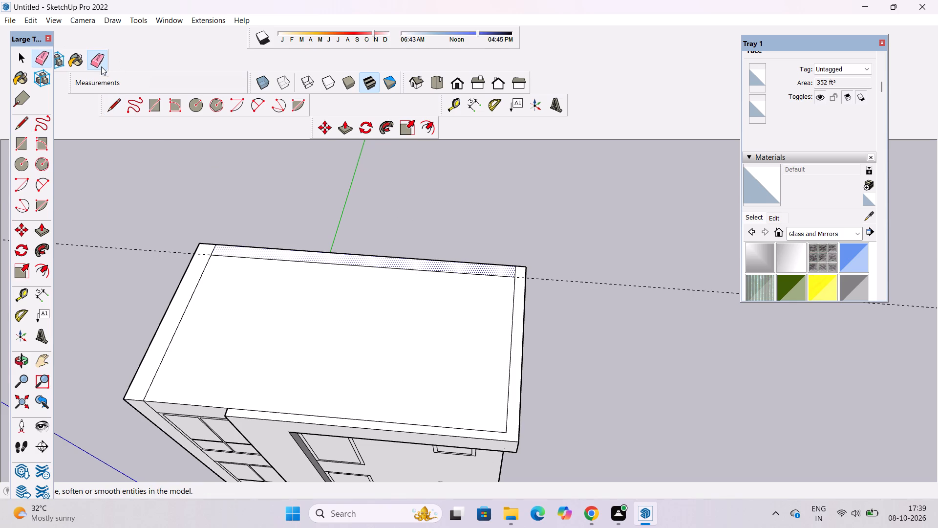
drag(135, 219, 148, 259)
scroll(168, 240, down, 6)
Erase the short segment joining the side border line to the back edge at the roof's overhanging end, undoing any mistaken erasure.
scroll(203, 240, up, 5)
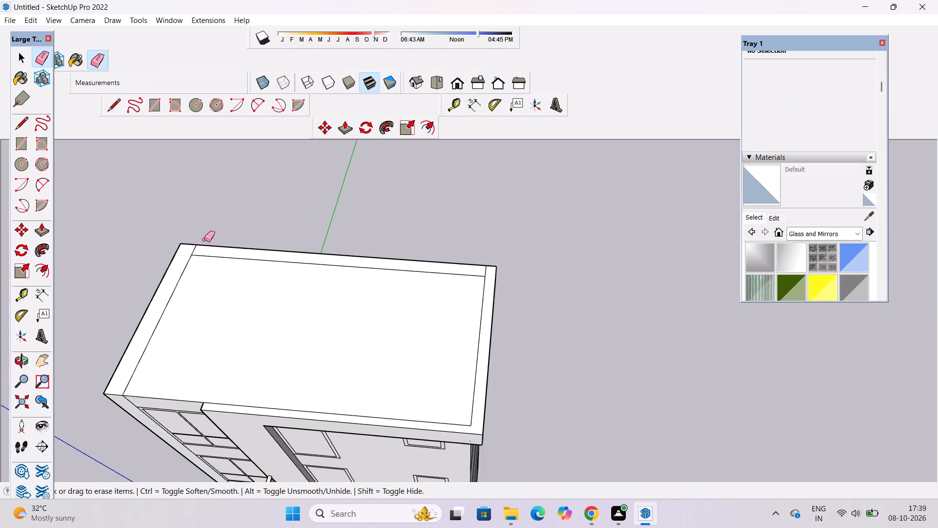
scroll(192, 256, up, 4)
scroll(183, 245, down, 4)
scroll(493, 266, up, 4)
click(492, 275)
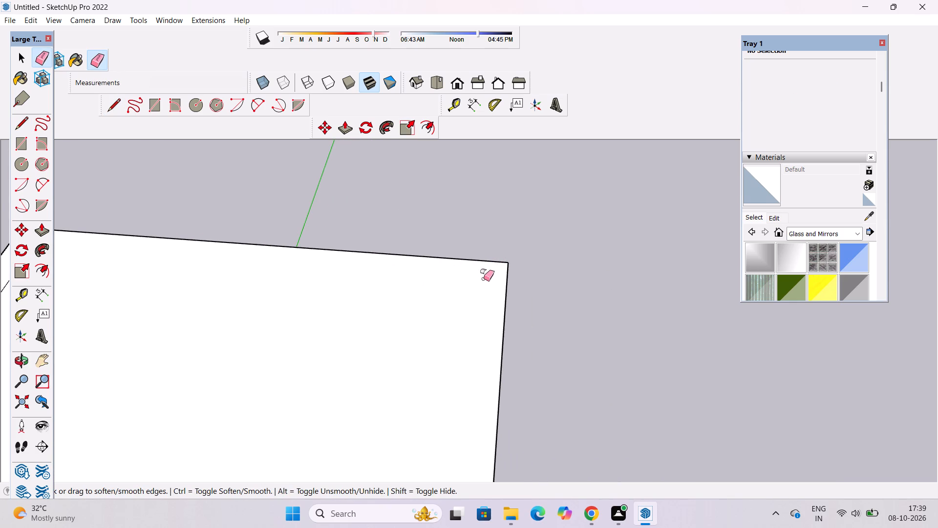
key(ctrl+z)
click(493, 266)
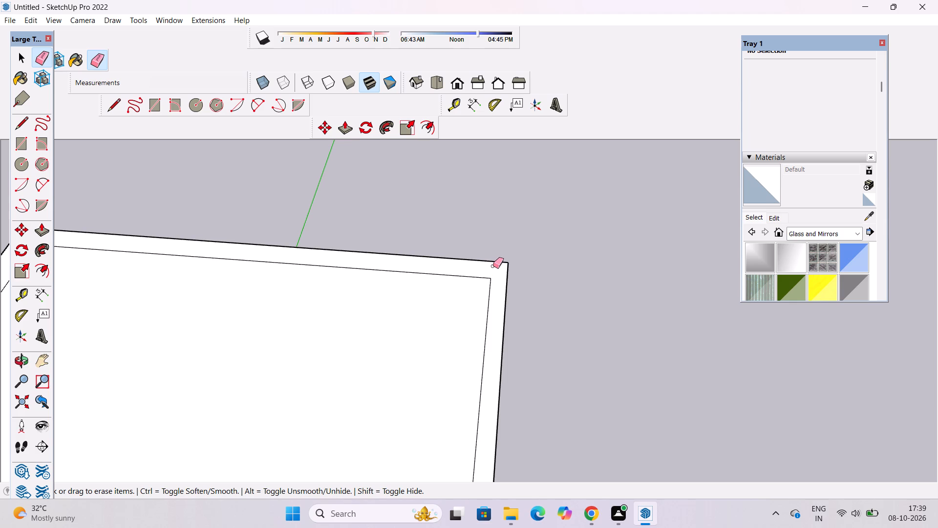
Push/Pull the border strip around the roof's front, overhanging side and back up 7' as a parapet.
key(space)
key(o)
scroll(492, 277, down, 2)
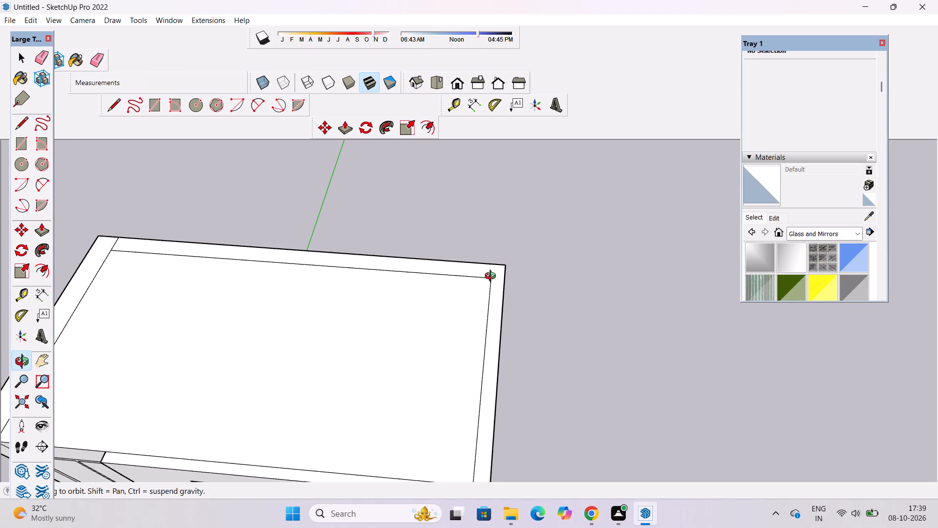
scroll(492, 275, down, 4)
drag(490, 347, 503, 302)
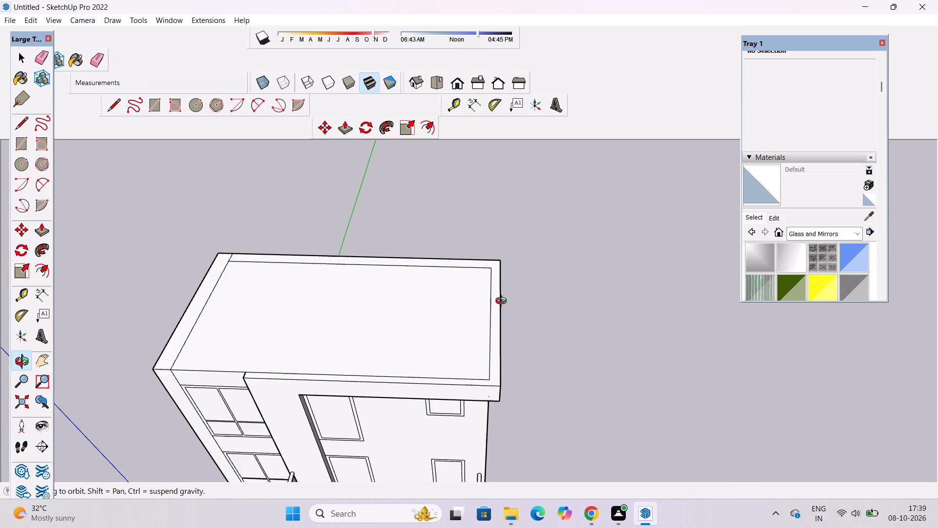
drag(503, 302, 505, 299)
shift+drag(388, 346, 415, 320)
scroll(417, 319, down, 2)
shift+drag(417, 319, 416, 342)
drag(414, 351, 407, 310)
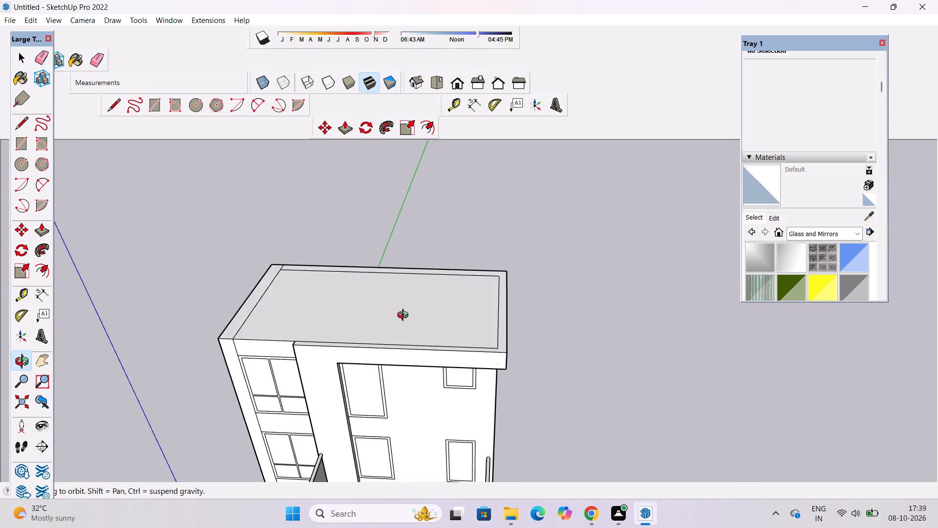
shift+drag(403, 319, 362, 357)
drag(363, 357, 375, 333)
drag(411, 365, 424, 330)
drag(424, 330, 455, 330)
drag(455, 330, 445, 313)
key(p)
scroll(453, 337, up, 7)
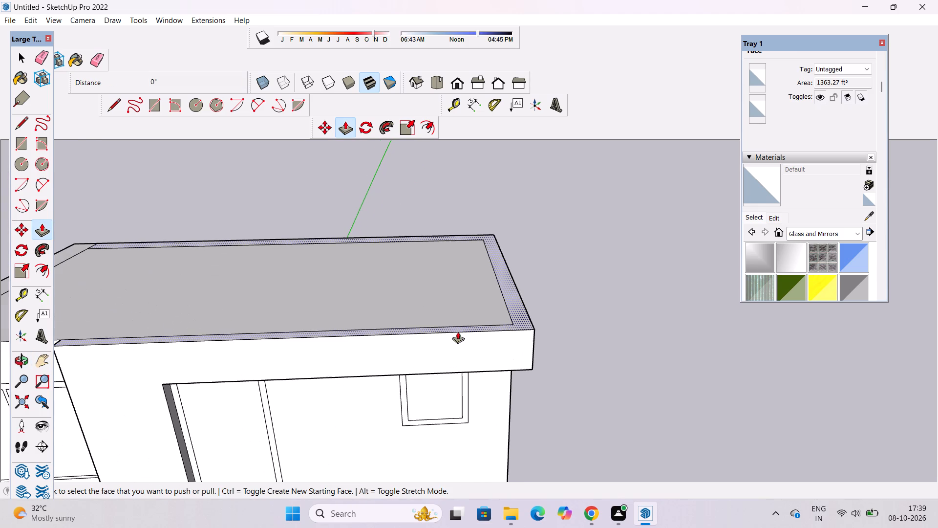
click(506, 325)
scroll(505, 318, down, 6)
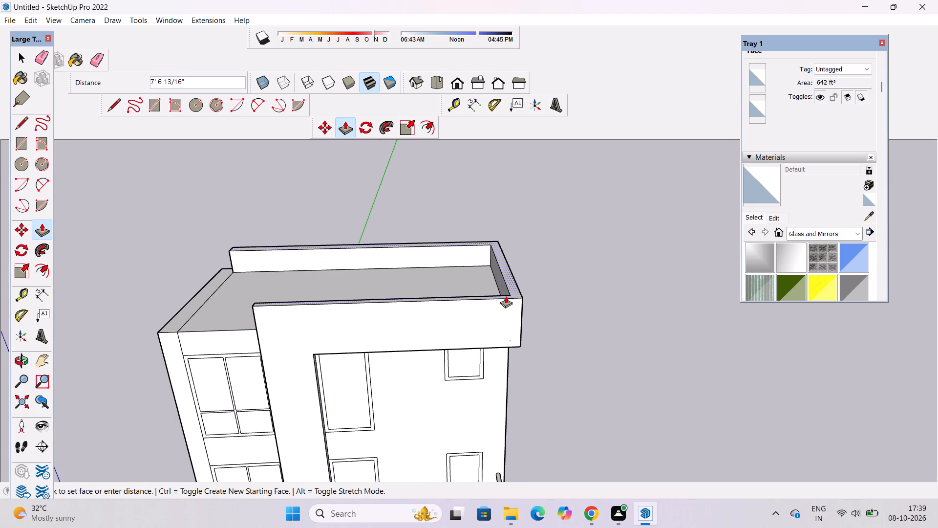
text(7')
key(Return)
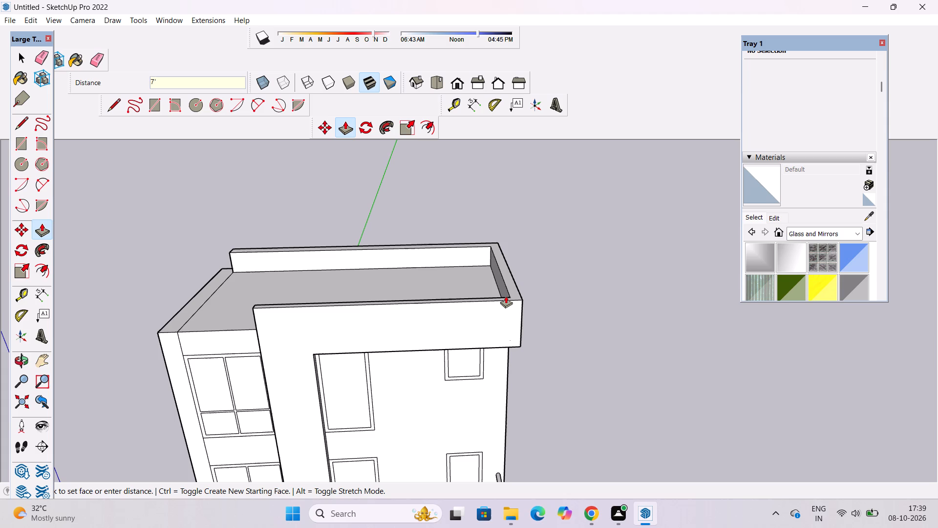
Examine the raised roof parapet and the top-storey facade from the front, below and above.
key(o)
scroll(483, 361, down, 4)
drag(476, 356, 454, 323)
scroll(452, 319, up, 4)
drag(445, 330, 440, 260)
drag(445, 286, 421, 208)
drag(469, 279, 470, 239)
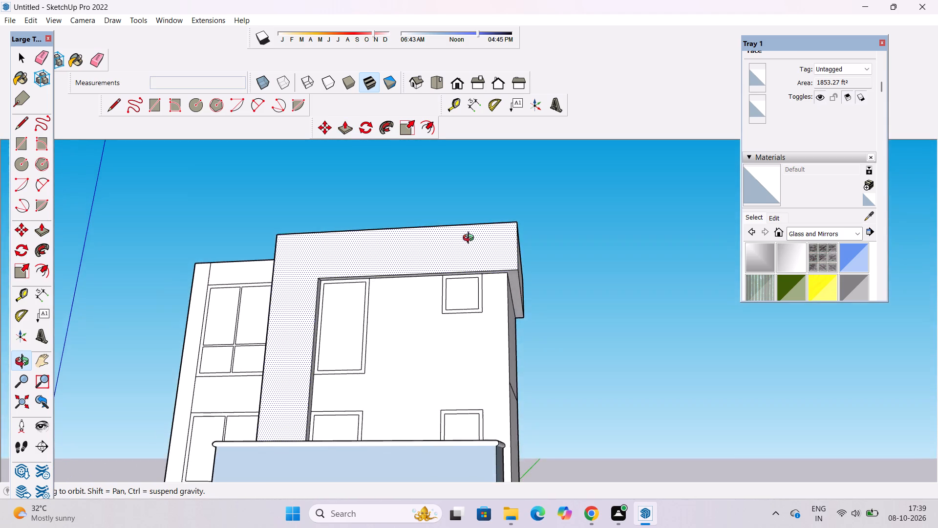
drag(470, 239, 481, 261)
scroll(439, 278, up, 2)
drag(439, 280, 448, 364)
drag(499, 292, 506, 309)
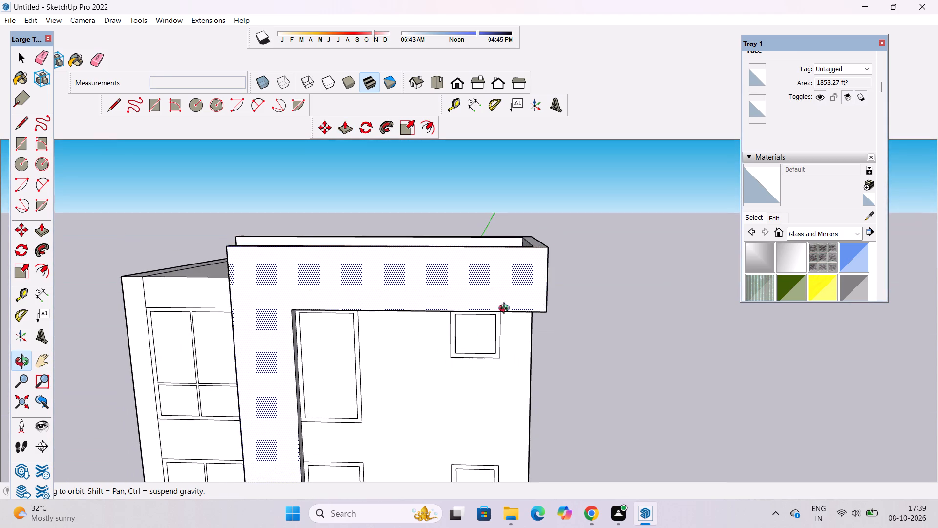
drag(506, 309, 484, 290)
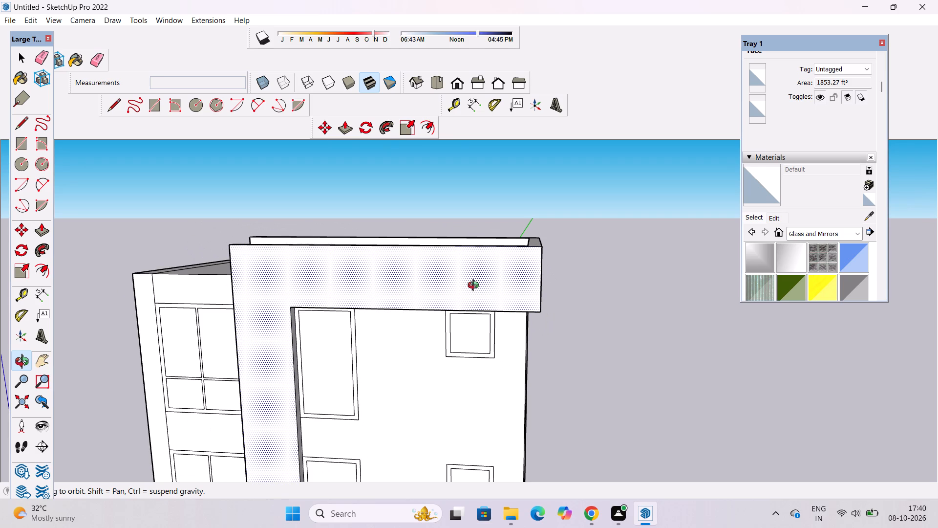
shift+drag(320, 323, 525, 237)
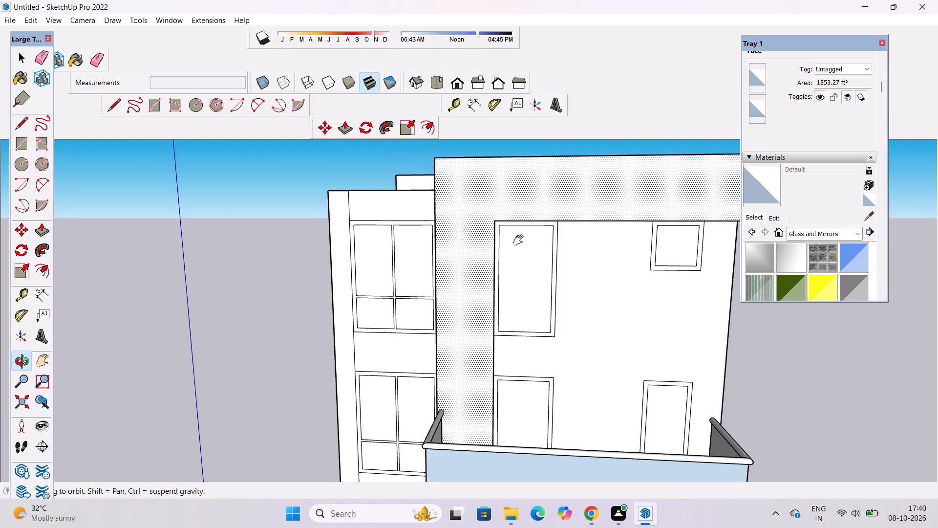
drag(520, 242, 544, 286)
shift+drag(474, 256, 469, 297)
drag(443, 289, 452, 305)
scroll(435, 279, up, 3)
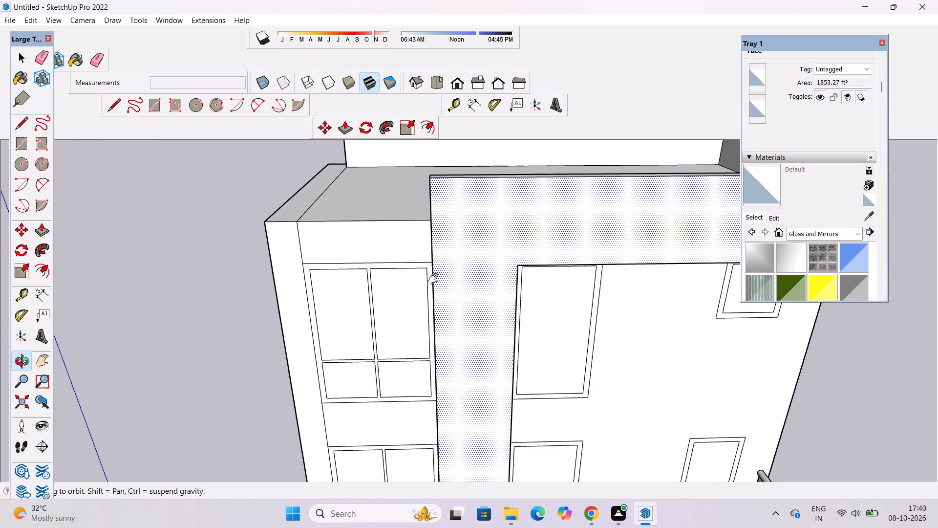
Examine the roof parapet from above and the front, especially where the front parapet stops short of the roof's unraised end.
shift+drag(435, 277, 456, 320)
drag(435, 318, 446, 402)
scroll(417, 330, up, 3)
drag(468, 276, 497, 334)
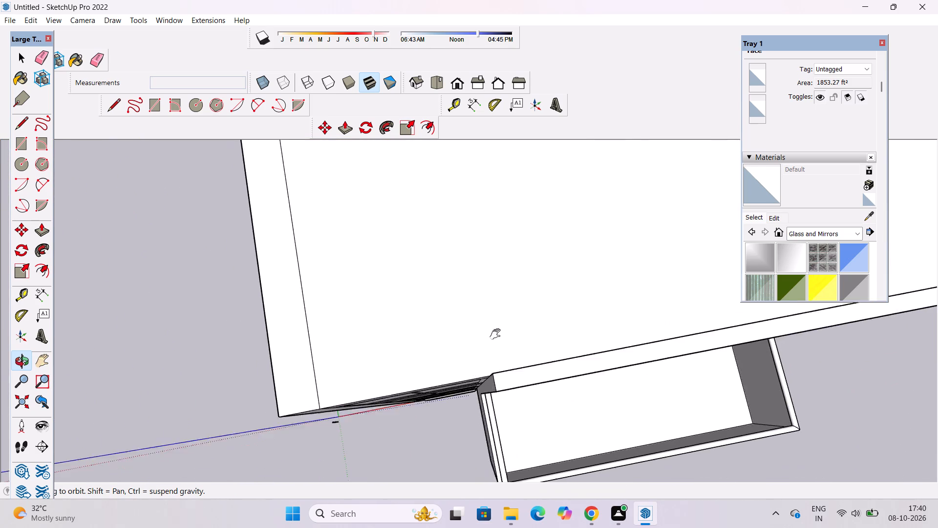
drag(497, 334, 503, 307)
scroll(466, 322, up, 3)
drag(469, 322, 436, 282)
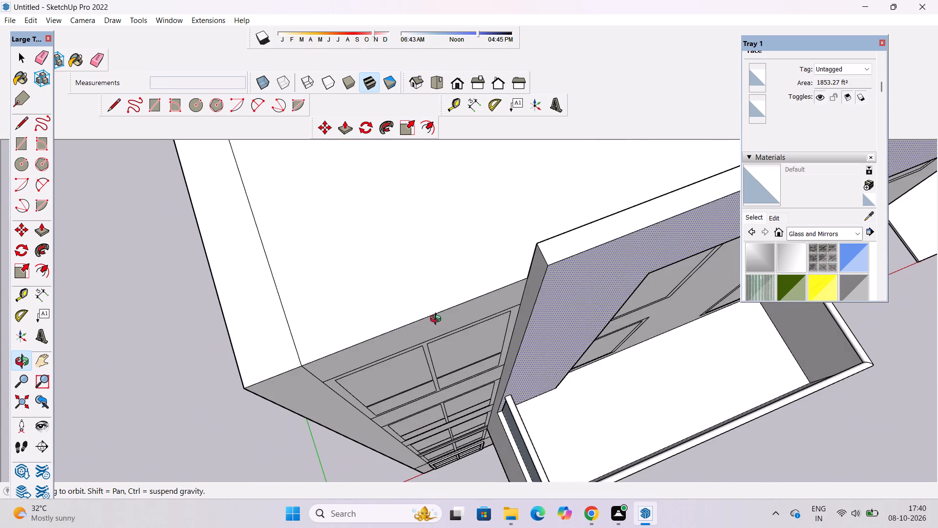
drag(438, 321, 666, 264)
scroll(434, 310, down, 5)
drag(442, 328, 497, 352)
shift+drag(500, 349, 448, 430)
drag(447, 397, 454, 397)
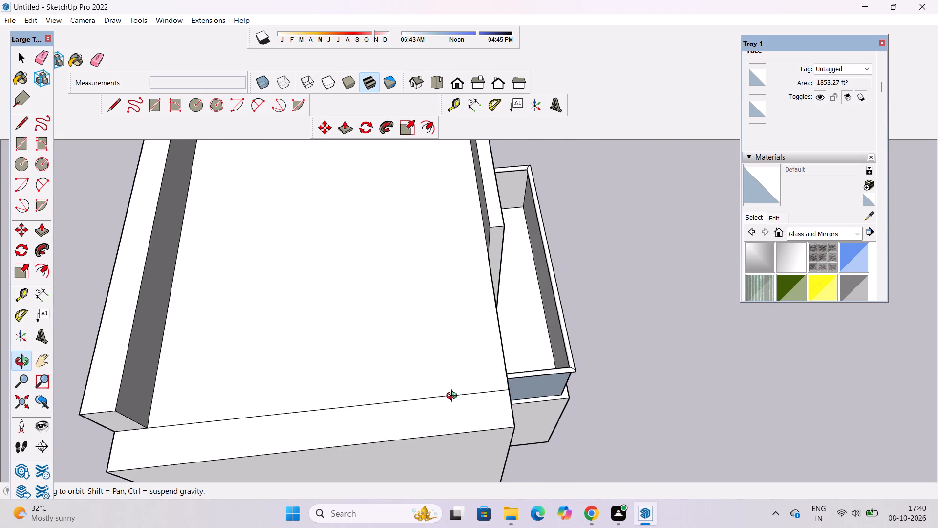
drag(454, 397, 485, 393)
shift+drag(493, 387, 469, 432)
scroll(510, 359, up, 3)
shift+drag(502, 361, 477, 387)
drag(476, 388, 488, 384)
shift+drag(410, 396, 506, 396)
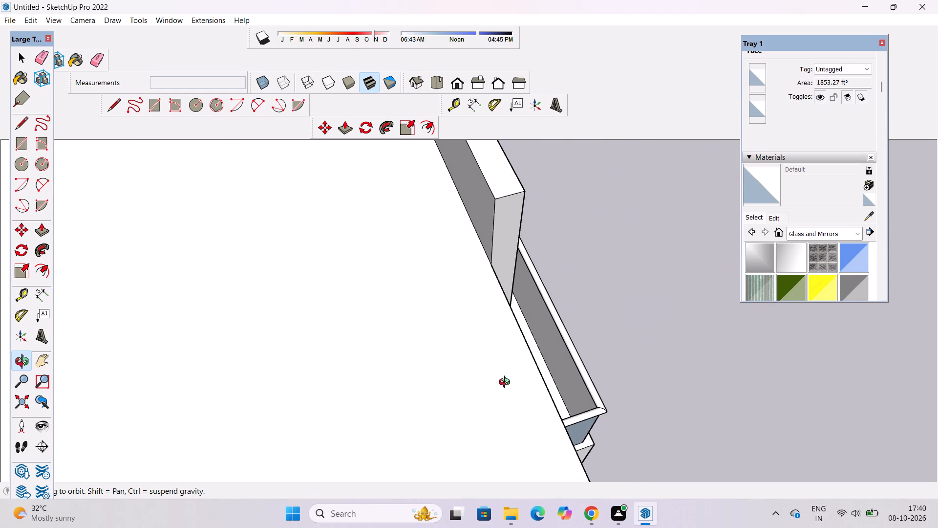
scroll(489, 356, down, 5)
drag(490, 367, 460, 377)
click(460, 377)
scroll(467, 364, down, 5)
click(428, 377)
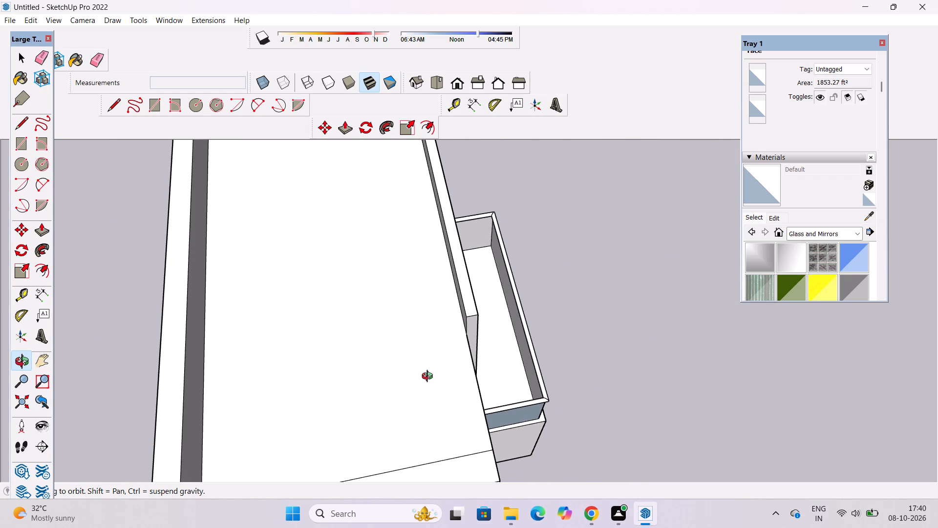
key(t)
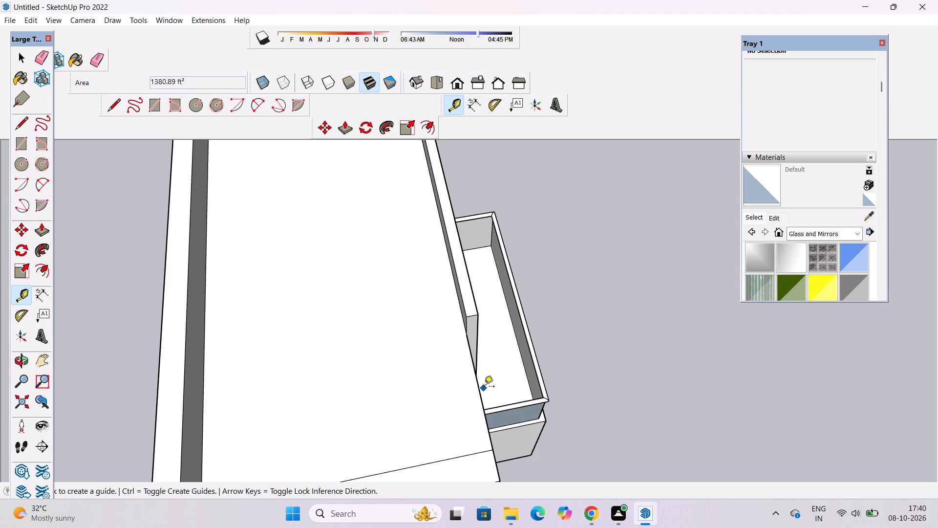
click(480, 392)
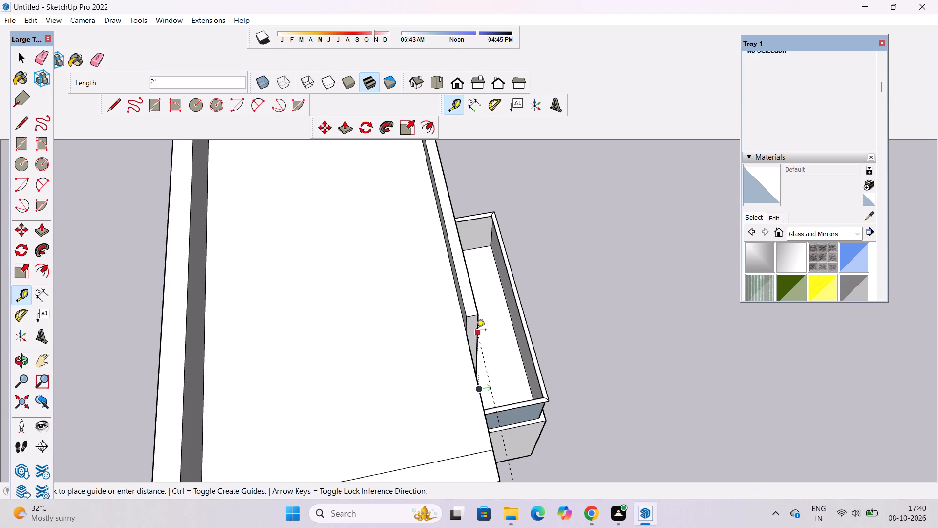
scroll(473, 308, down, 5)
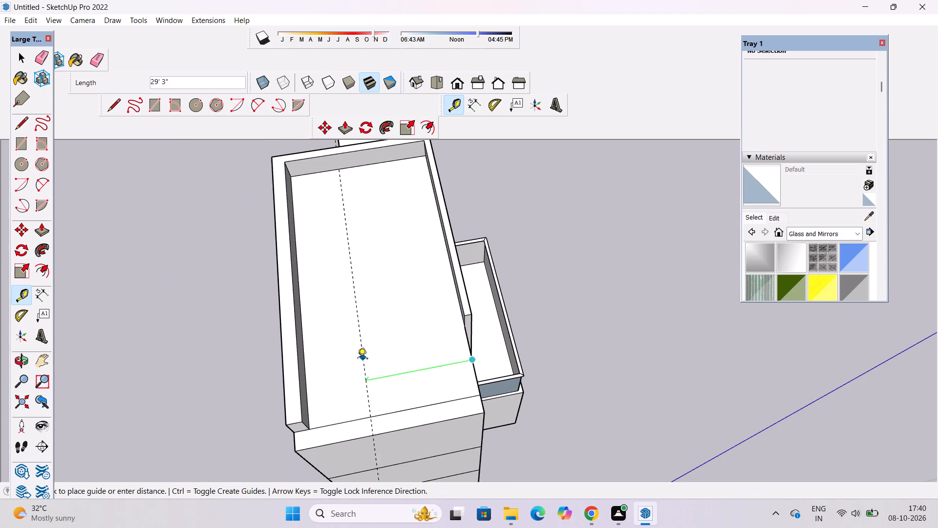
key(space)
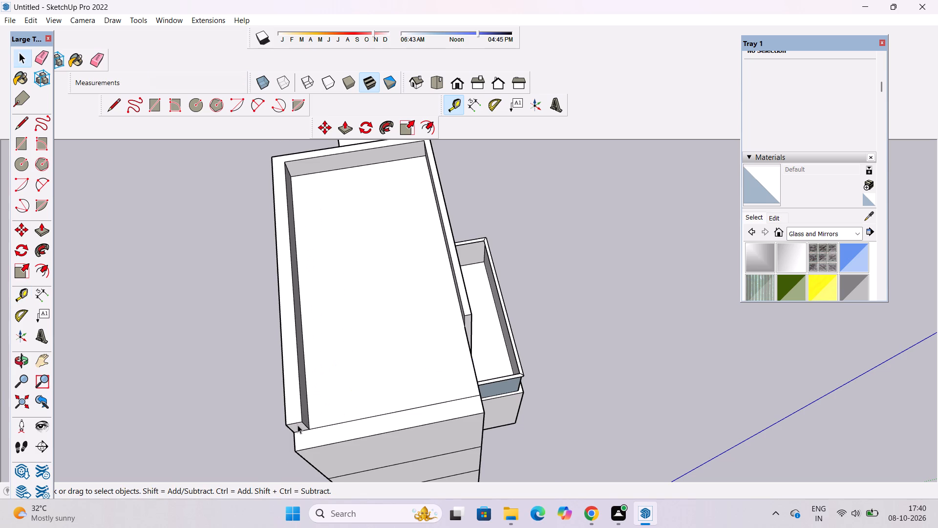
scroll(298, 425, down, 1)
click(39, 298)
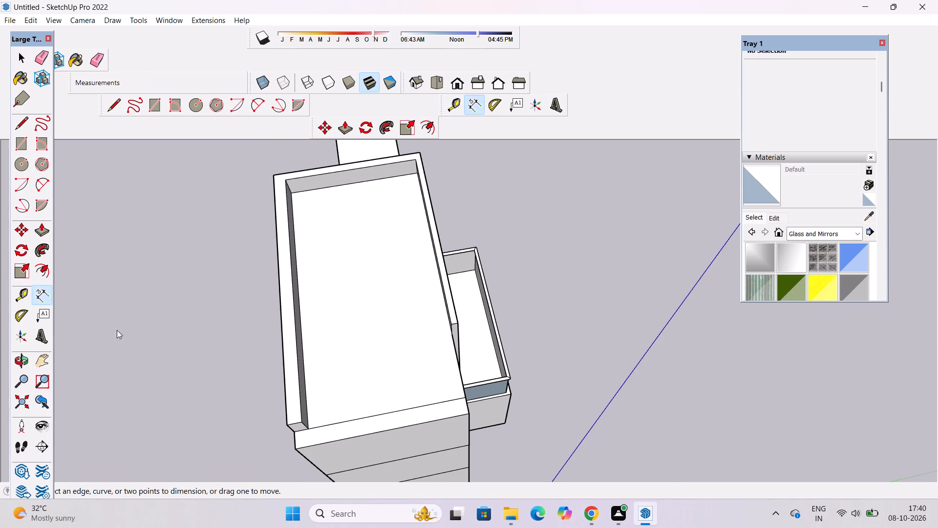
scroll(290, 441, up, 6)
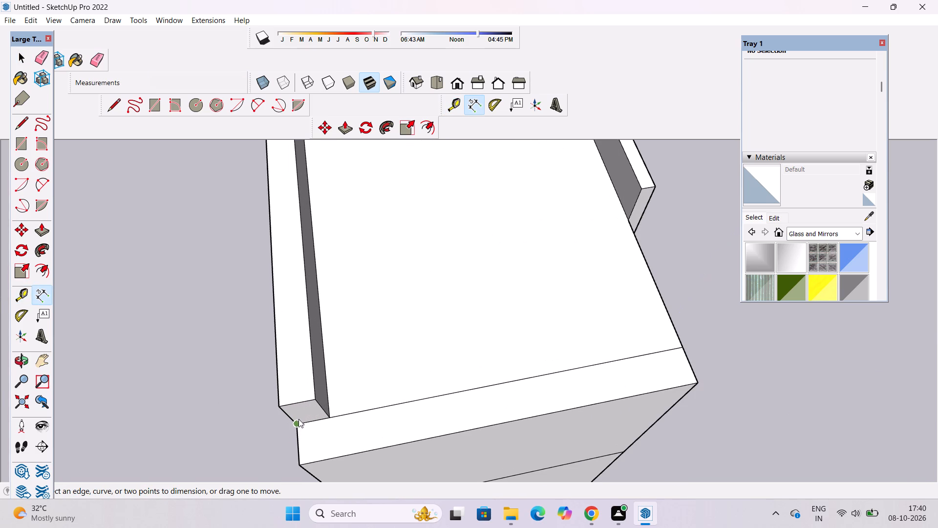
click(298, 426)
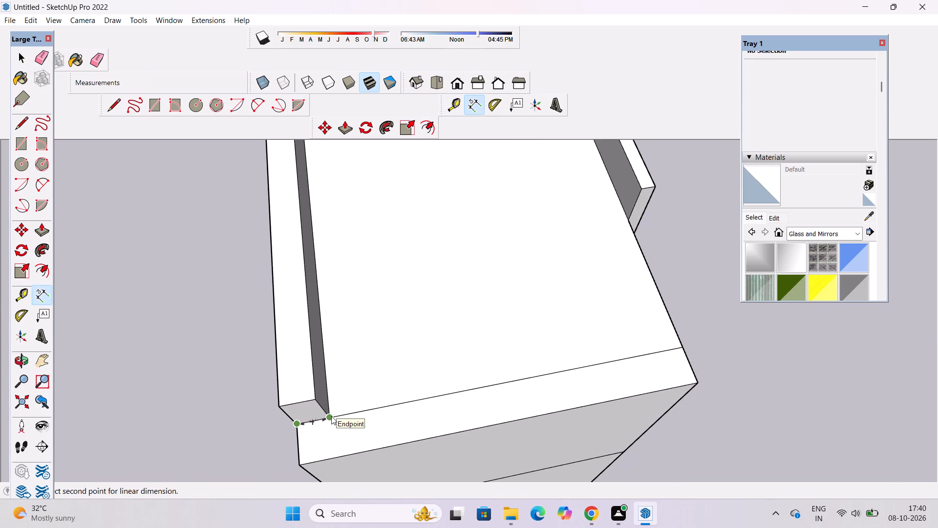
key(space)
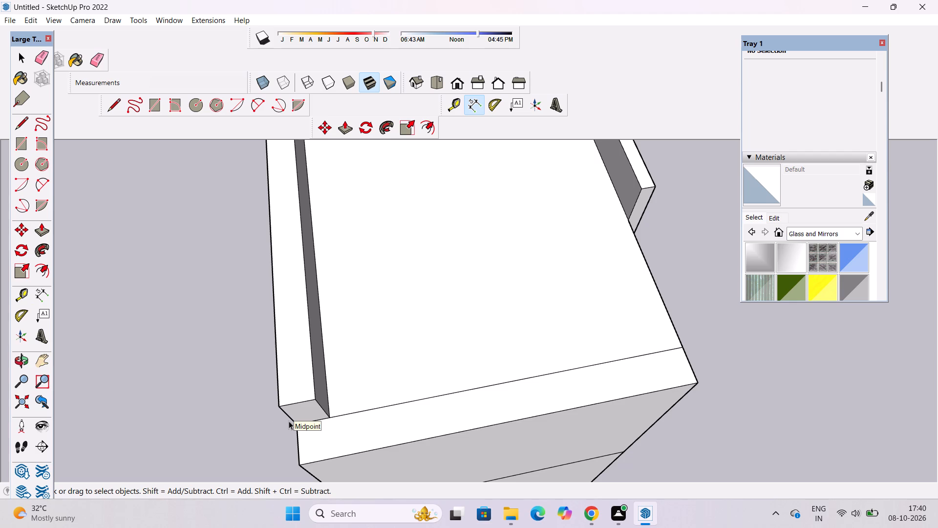
Place a guide 4' inward from the roof's front edge, beside the gap left by the short front parapet.
key(t)
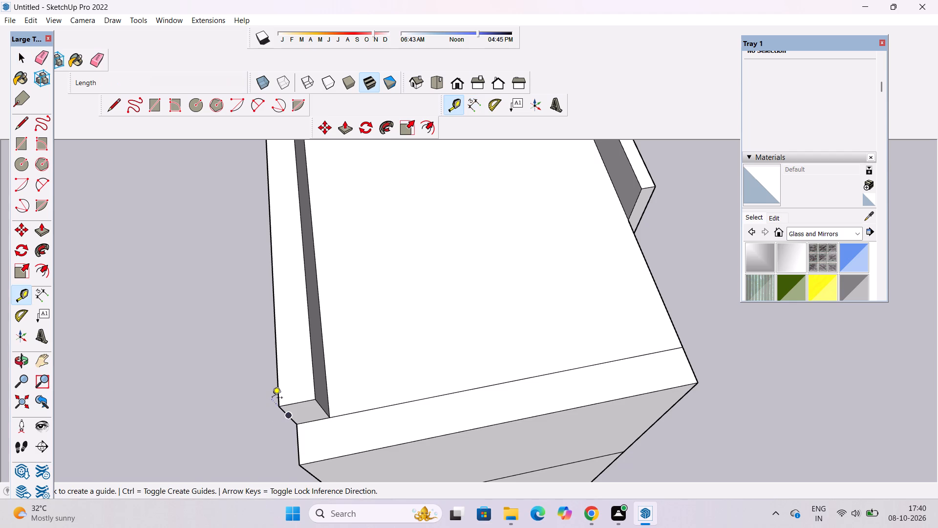
scroll(266, 410, down, 4)
scroll(382, 397, down, 4)
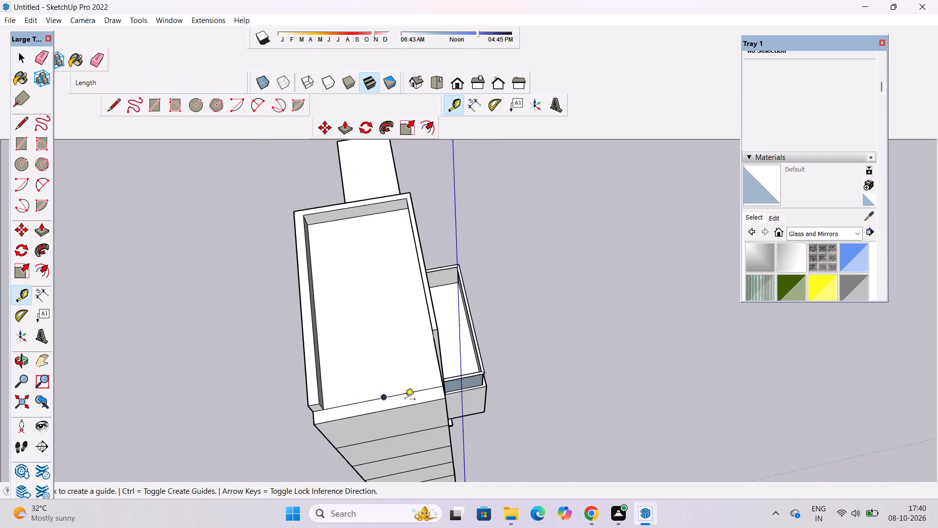
scroll(405, 400, down, 1)
scroll(446, 397, down, 2)
scroll(438, 379, up, 11)
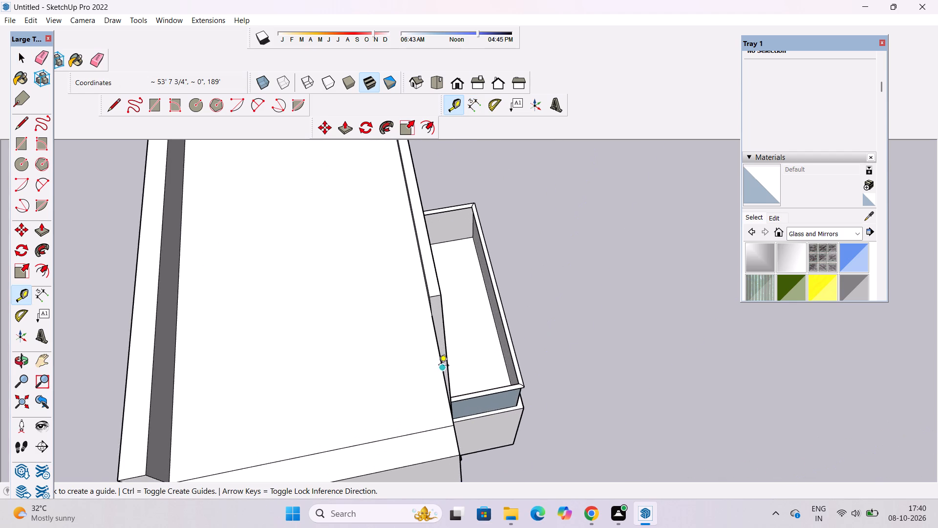
scroll(440, 369, up, 10)
click(445, 363)
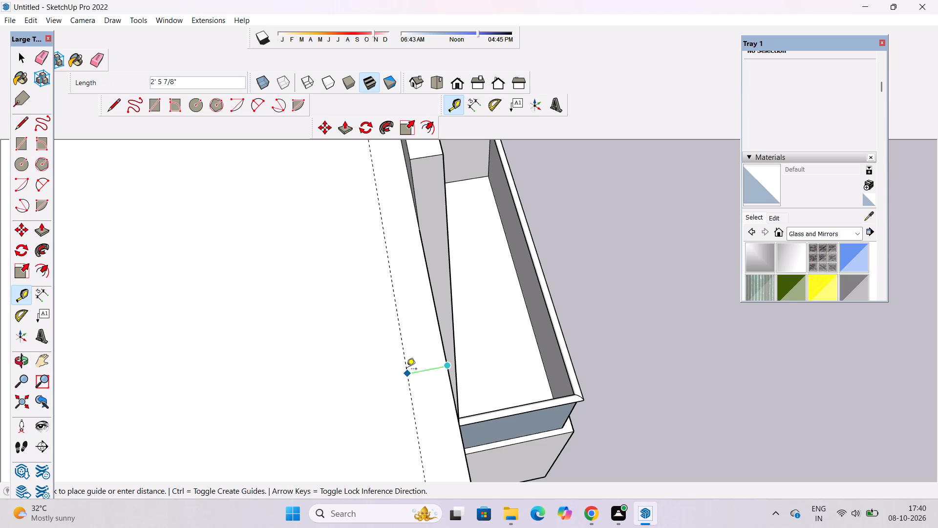
text(4')
key(Return)
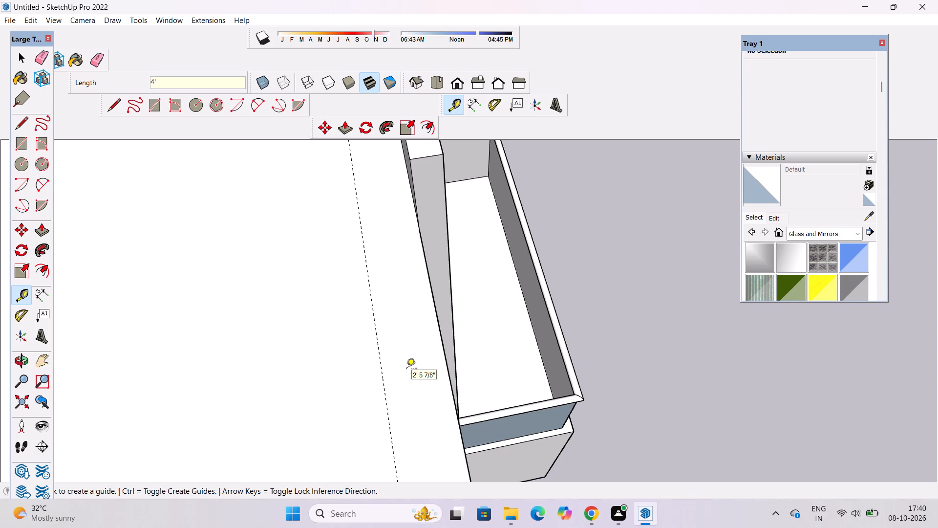
Place a crosswise guide 21' from the border line at the roof's unraised end, towards the front parapet.
scroll(423, 339, down, 12)
scroll(425, 411, up, 3)
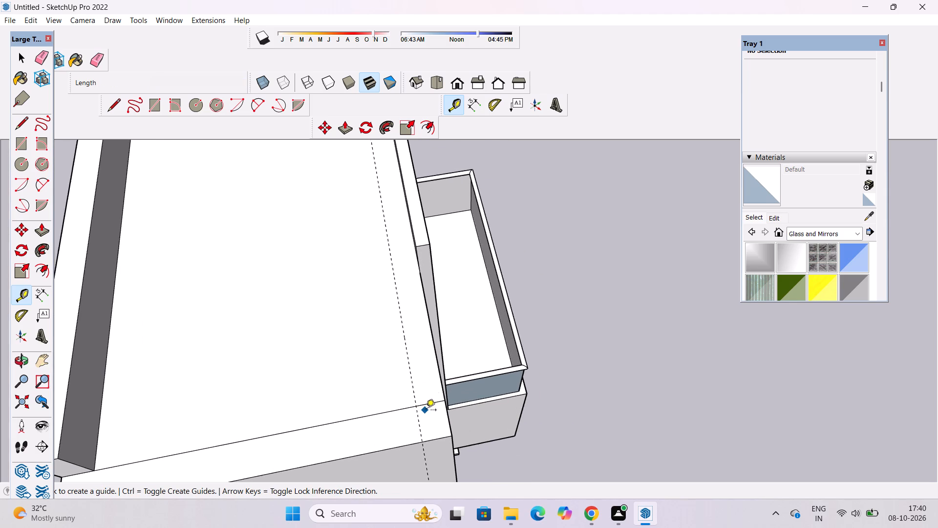
click(430, 405)
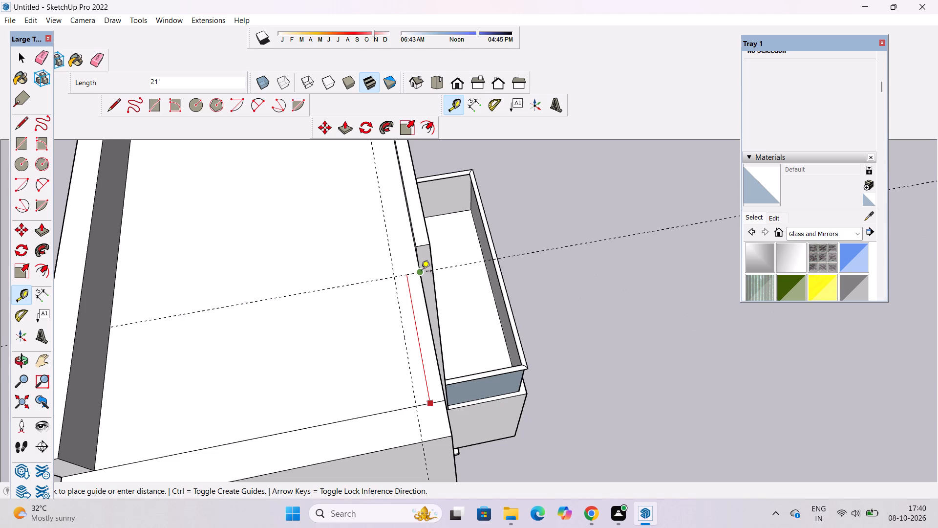
click(421, 271)
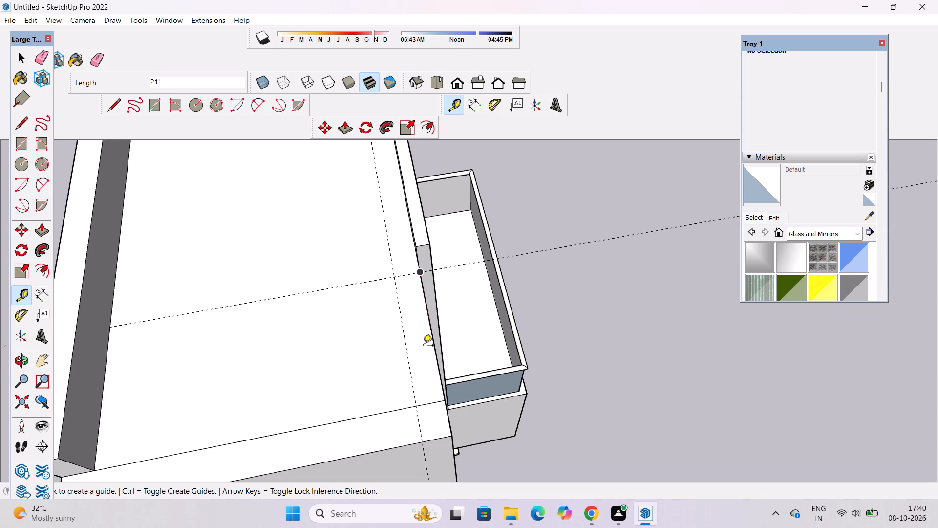
Draw a 4' line in from the roof's front edge and a 21' line to the end border, outlining a strip in the parapet gap.
key(l)
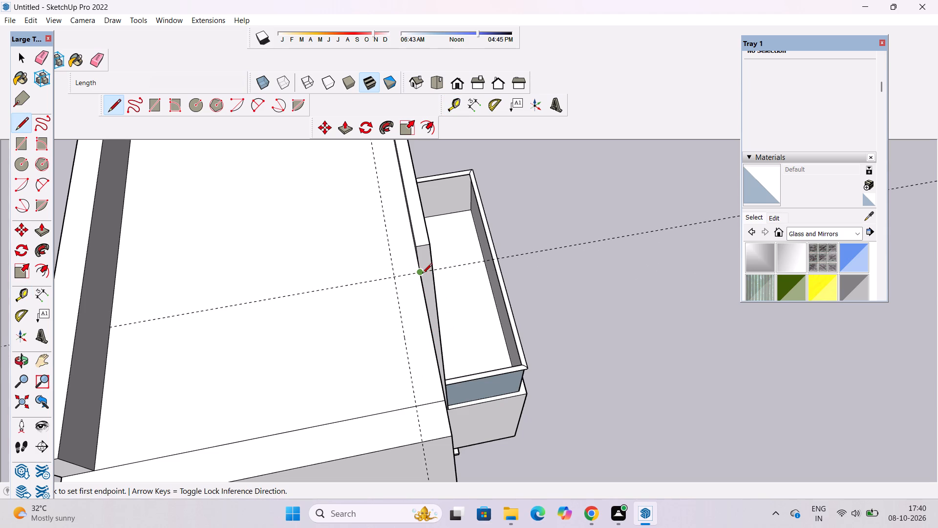
click(421, 273)
click(394, 278)
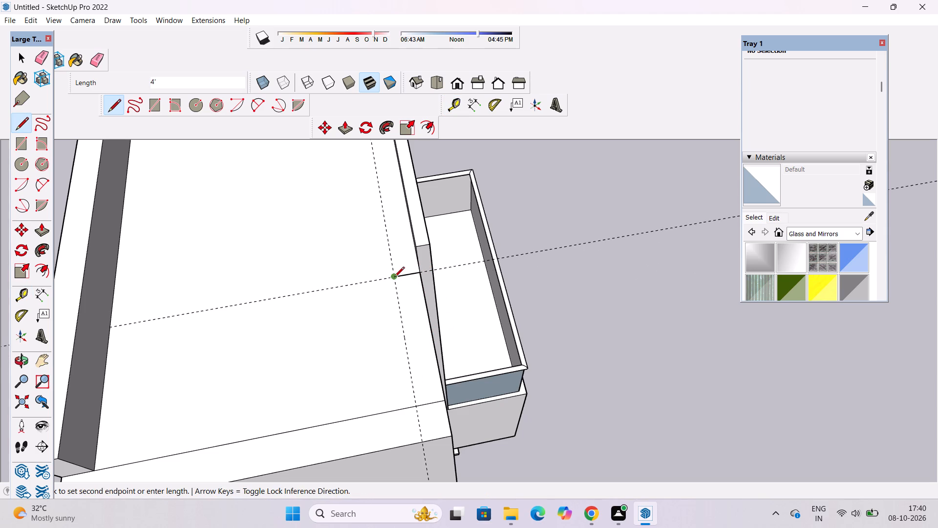
click(416, 404)
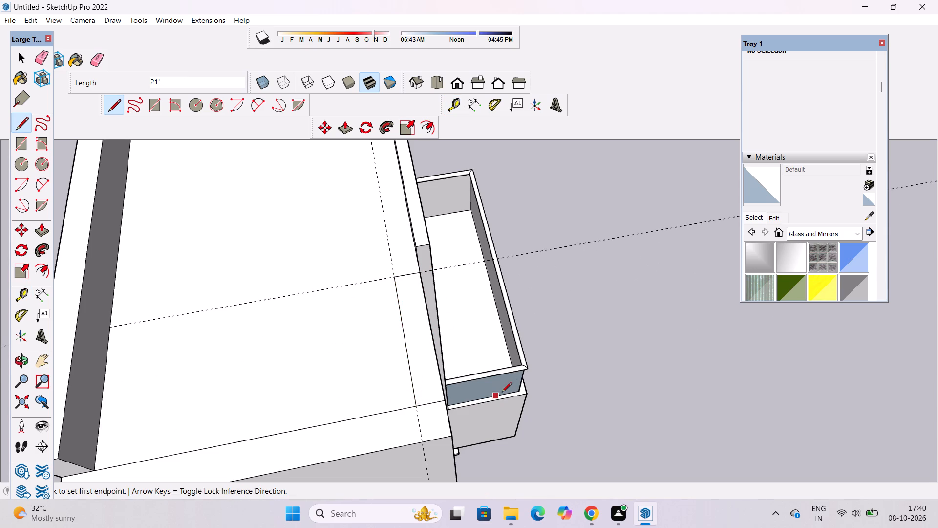
scroll(506, 384, down, 5)
key(space)
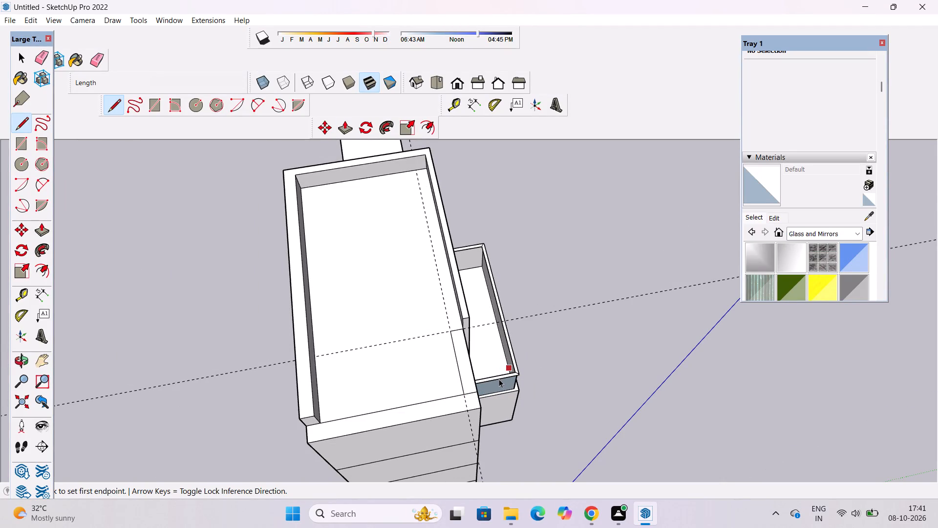
Erase the crosswise guide on the roof.
key(e)
drag(407, 332, 412, 344)
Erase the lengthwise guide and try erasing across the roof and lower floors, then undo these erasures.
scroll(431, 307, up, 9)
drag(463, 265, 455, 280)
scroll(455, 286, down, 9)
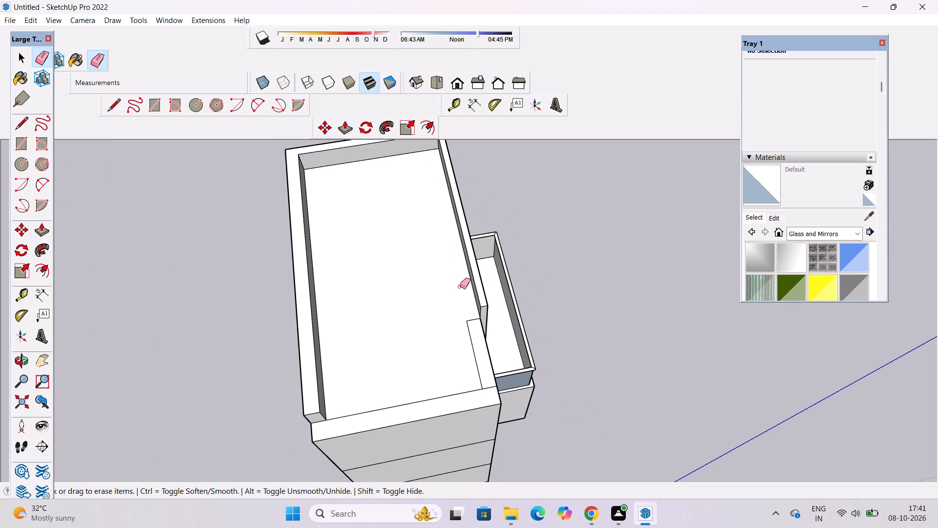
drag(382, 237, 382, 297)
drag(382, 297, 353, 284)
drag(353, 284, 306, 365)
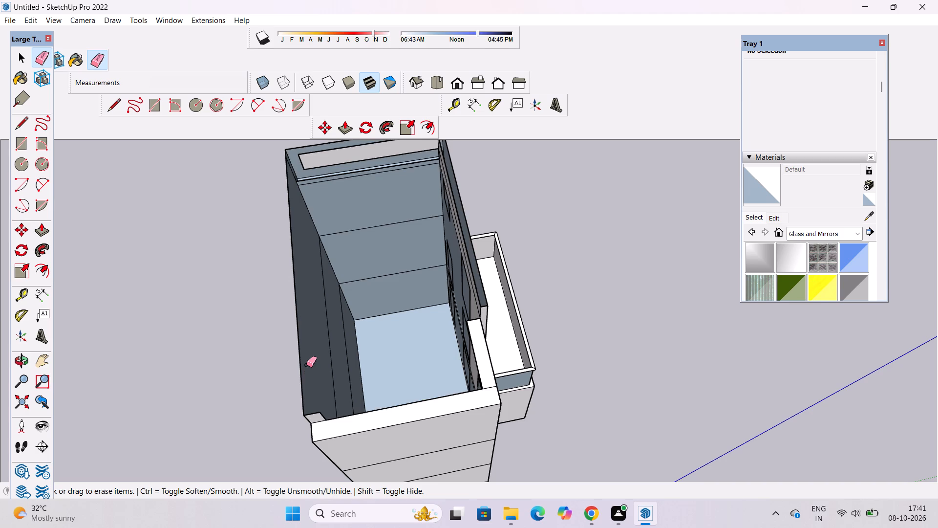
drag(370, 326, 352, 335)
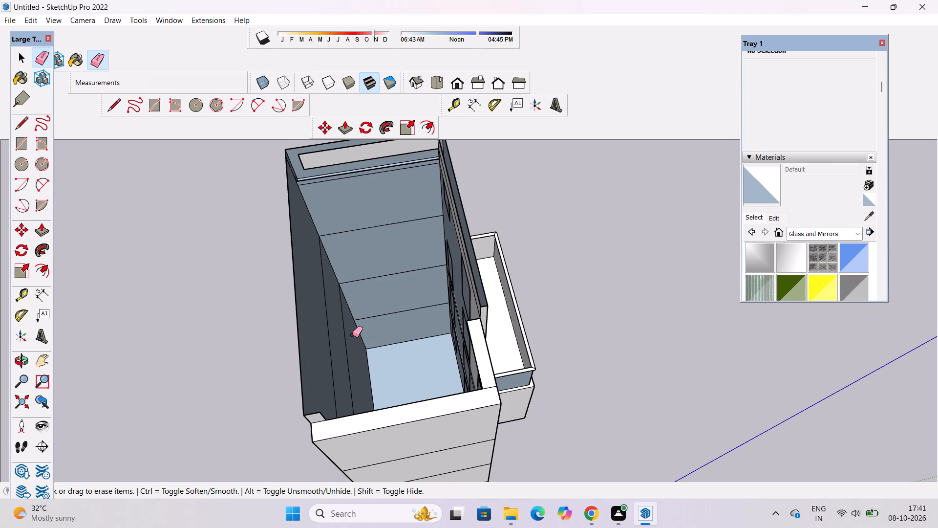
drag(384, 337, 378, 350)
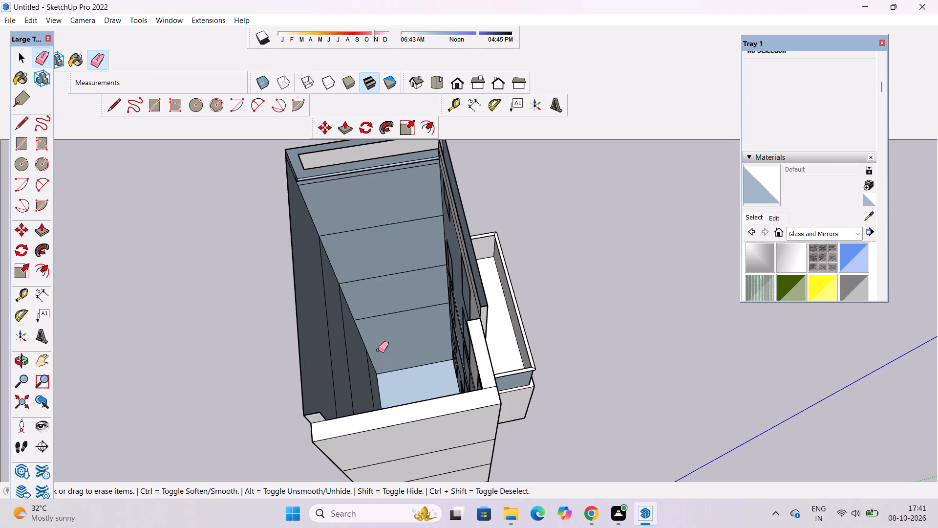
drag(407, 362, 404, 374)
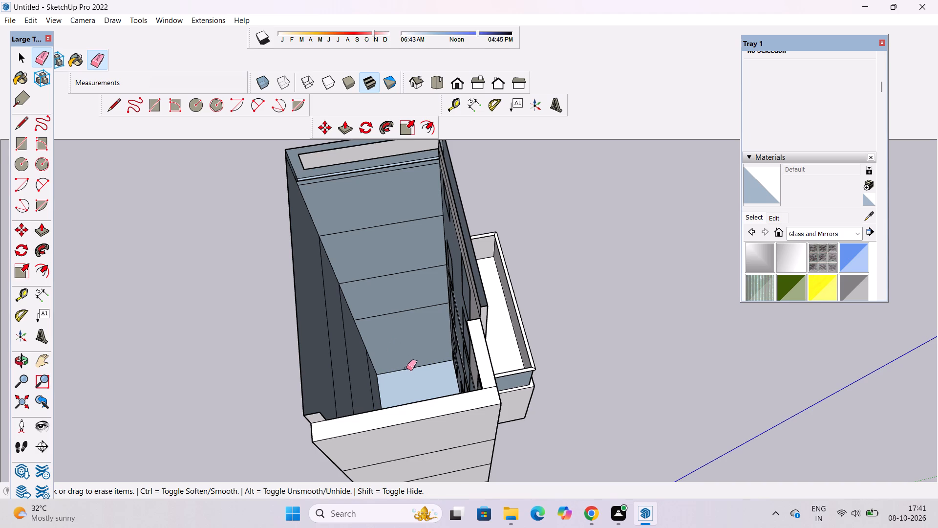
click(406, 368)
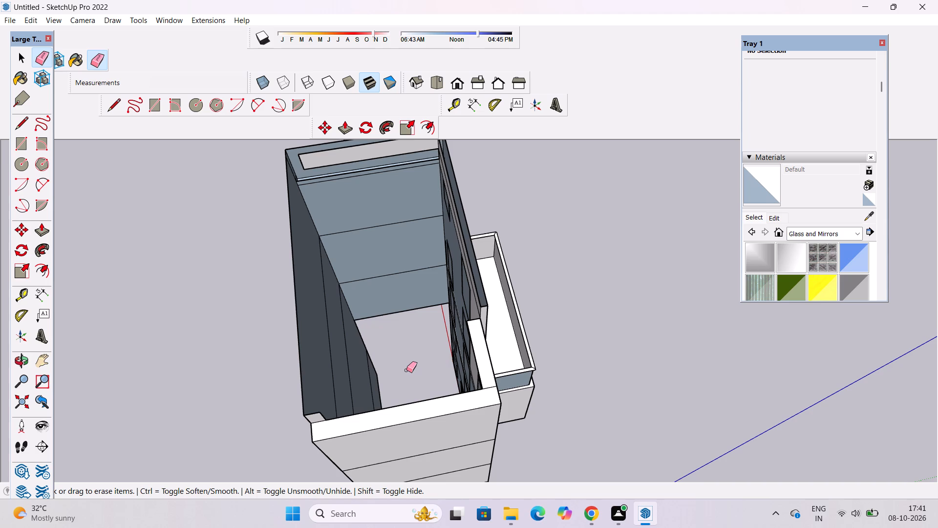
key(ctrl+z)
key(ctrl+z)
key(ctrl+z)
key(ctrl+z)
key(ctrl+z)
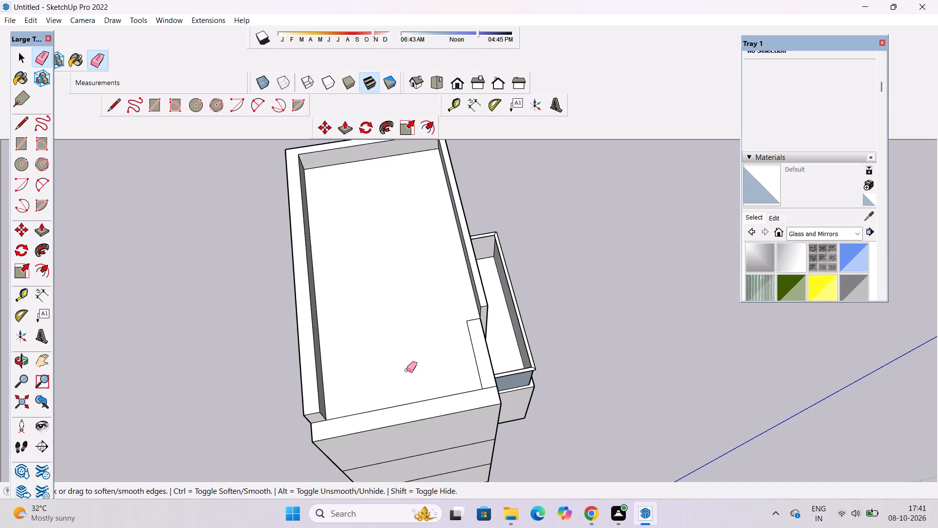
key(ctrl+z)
Delete the lengthwise guide running along the inner side of the new strip on the roof.
scroll(406, 373, down, 4)
scroll(430, 332, up, 8)
drag(472, 304, 463, 329)
click(464, 327)
key(space)
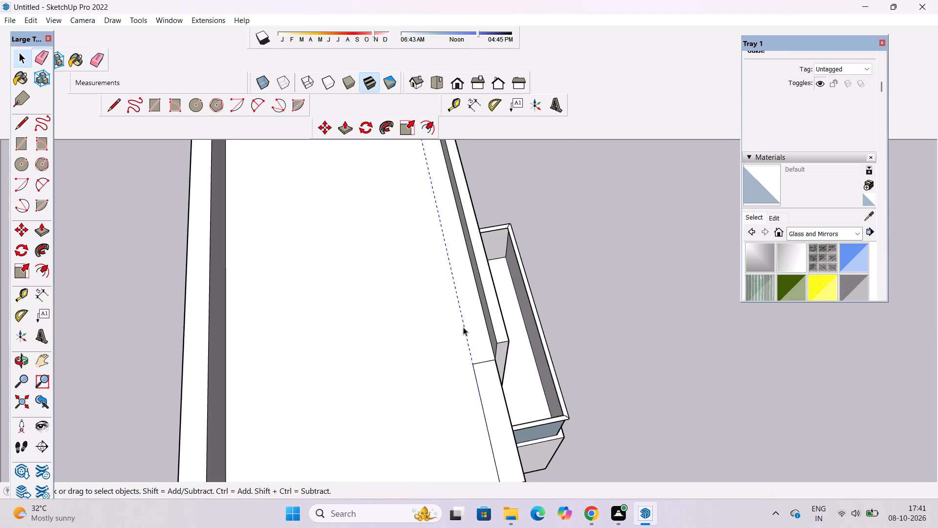
scroll(463, 327, down, 4)
key(Delete)
key(o)
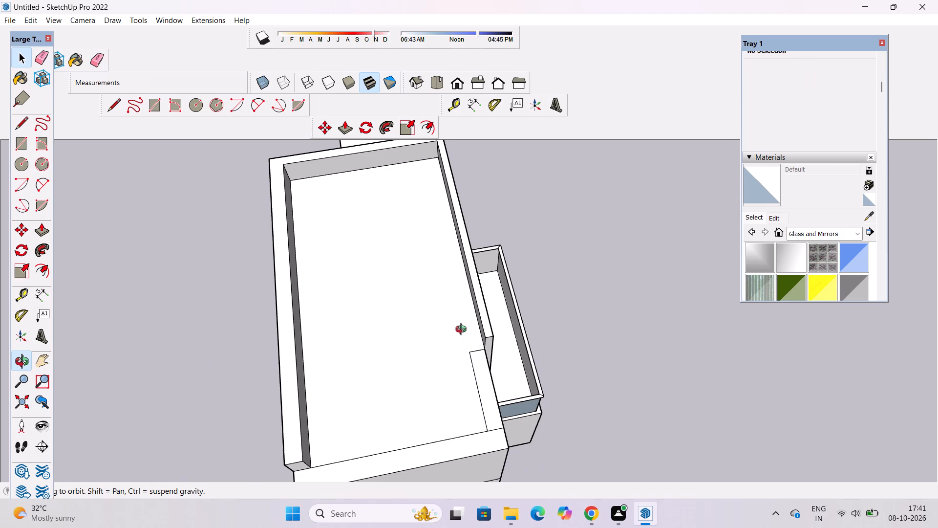
Examine the front facade, balconies and roof parapet from several angles.
drag(547, 337, 361, 318)
drag(466, 335, 345, 294)
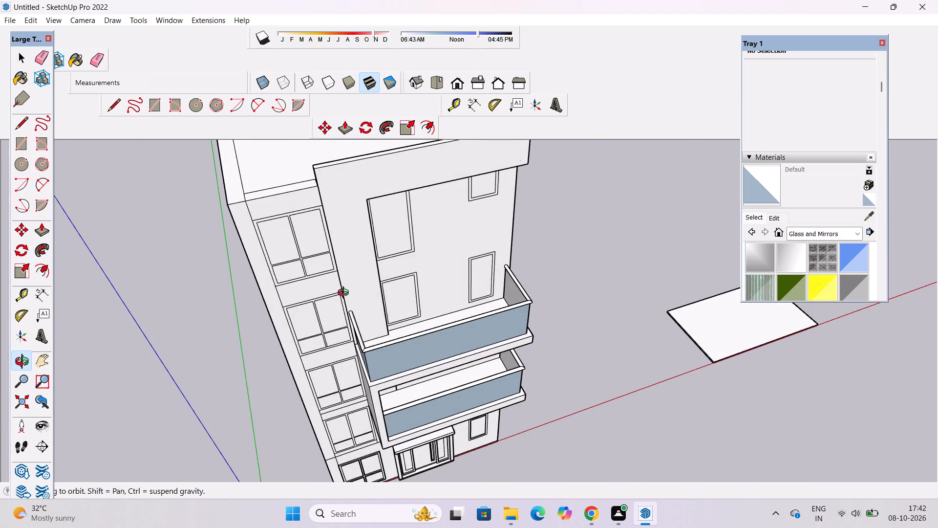
shift+drag(356, 301, 395, 378)
drag(469, 412, 428, 335)
scroll(439, 348, up, 3)
drag(459, 360, 419, 308)
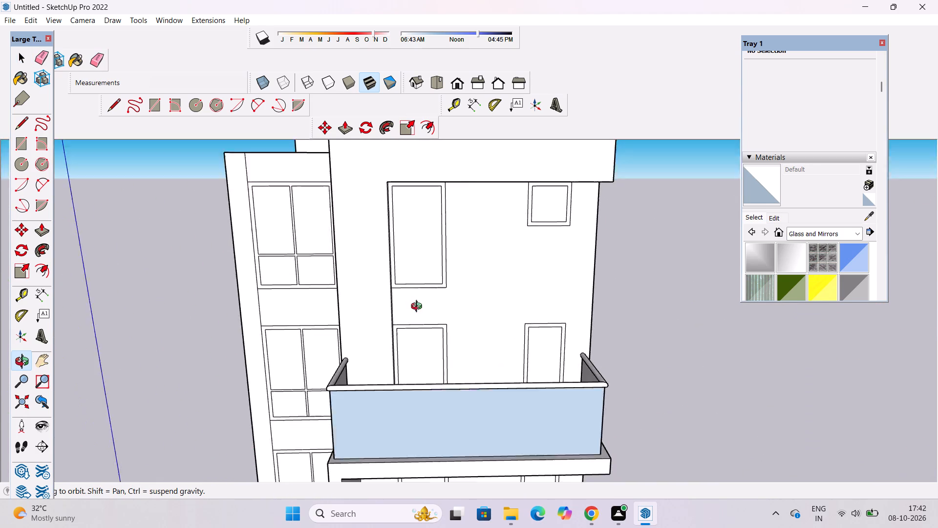
drag(419, 308, 379, 242)
scroll(481, 259, down, 2)
shift+drag(478, 271, 489, 287)
drag(489, 287, 501, 287)
scroll(480, 284, down, 3)
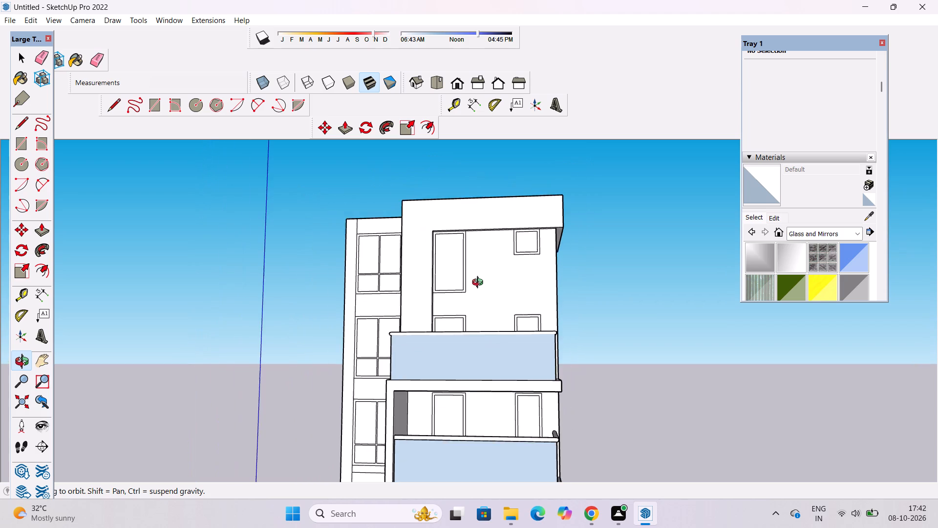
Erase the stray vertical line below the window on the wall behind the lower balcony.
shift+drag(436, 324, 442, 285)
drag(442, 284, 494, 336)
drag(479, 379, 474, 455)
scroll(476, 374, up, 2)
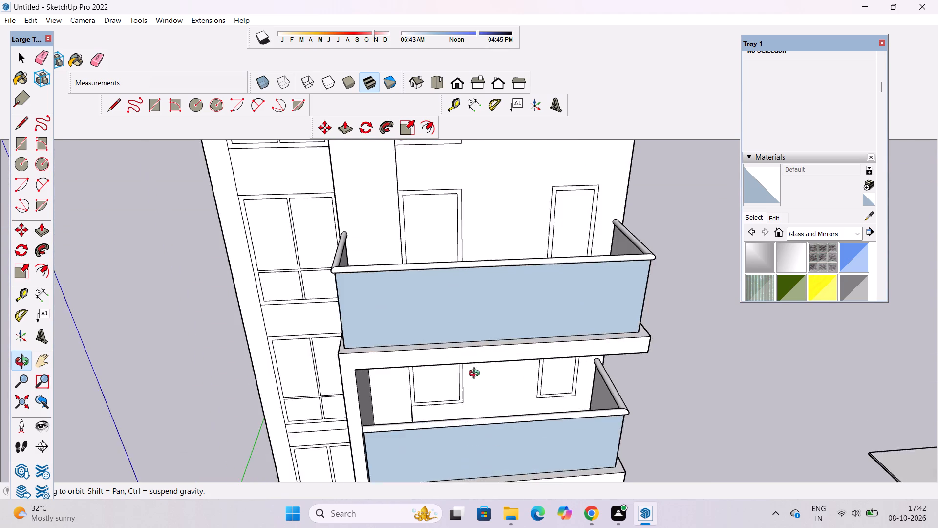
scroll(476, 374, up, 7)
drag(468, 417, 342, 449)
scroll(407, 394, up, 4)
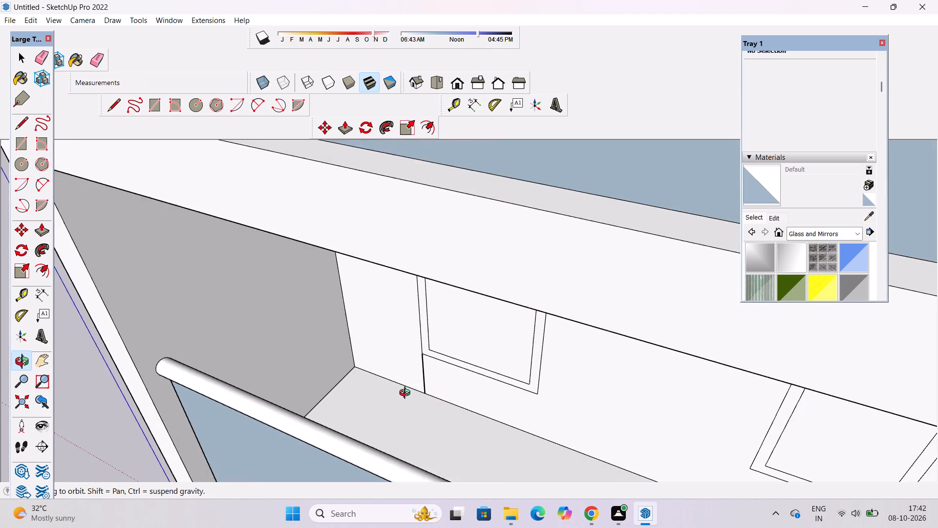
scroll(407, 394, up, 10)
drag(481, 389, 427, 298)
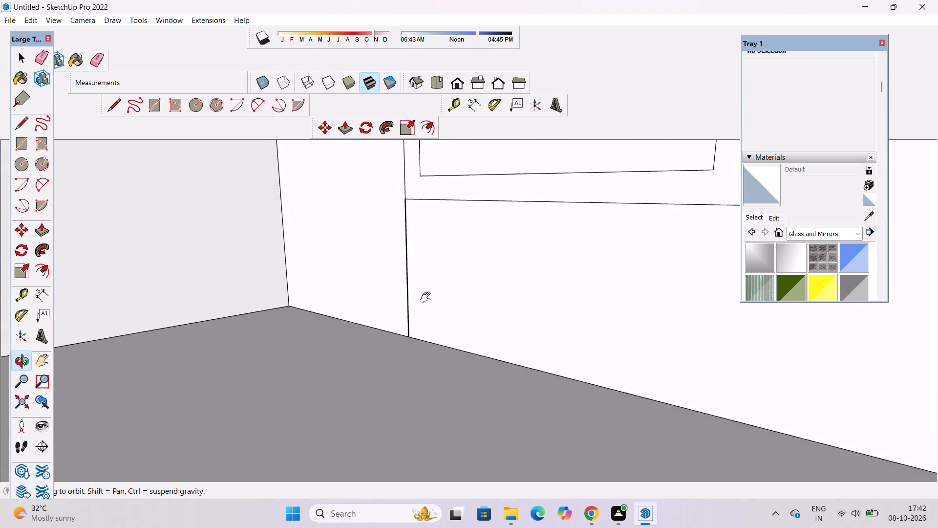
drag(427, 298, 426, 303)
drag(426, 303, 440, 309)
key(e)
drag(440, 309, 414, 299)
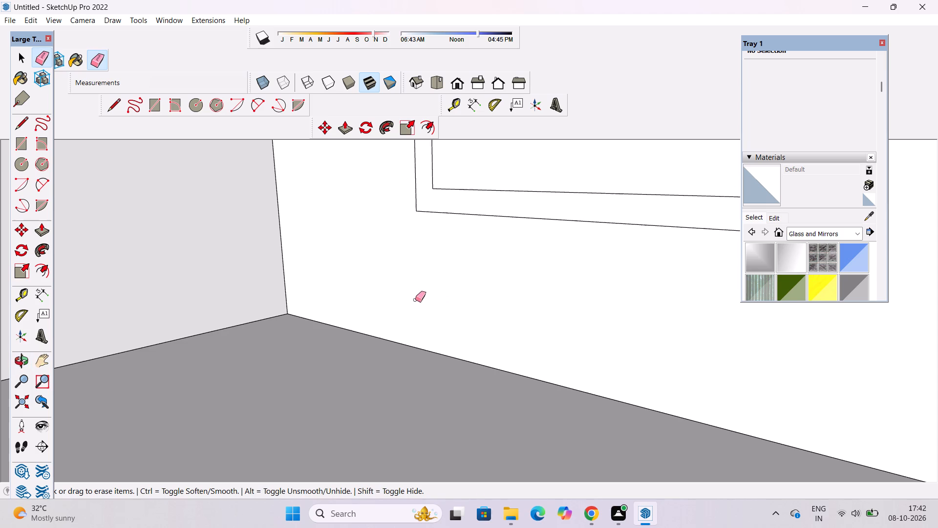
scroll(415, 300, down, 3)
Examine the whole front elevation, starting from the standard front view and then from above and below.
key(space)
click(453, 84)
scroll(433, 286, down, 3)
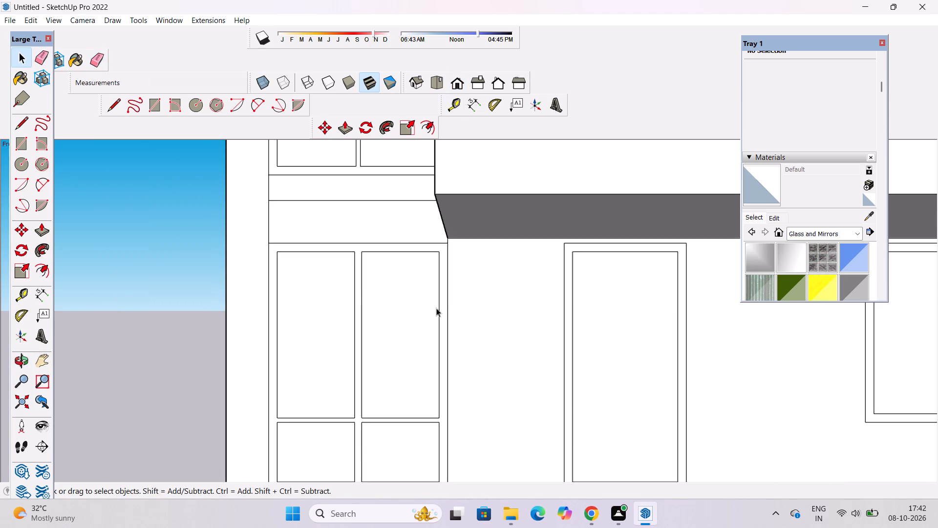
scroll(436, 308, down, 7)
key(o)
scroll(435, 312, down, 6)
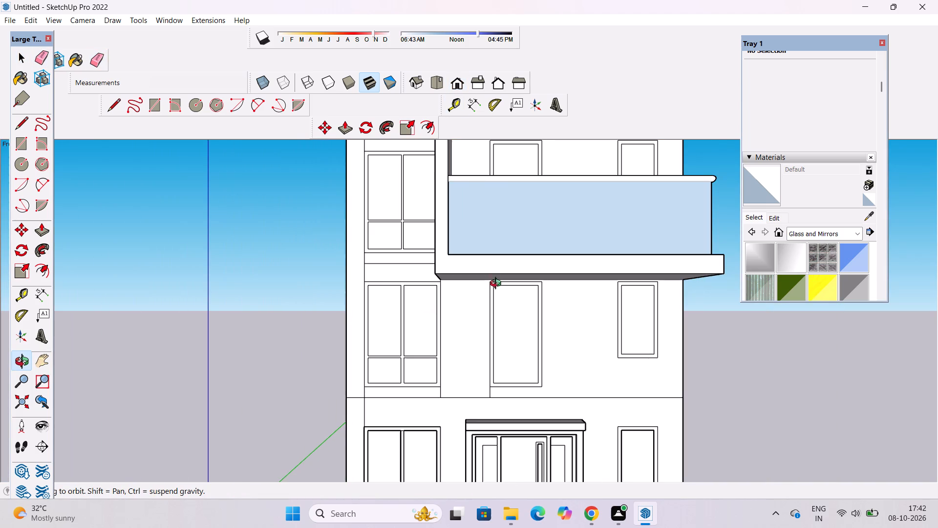
shift+drag(494, 284, 463, 474)
drag(497, 228, 514, 342)
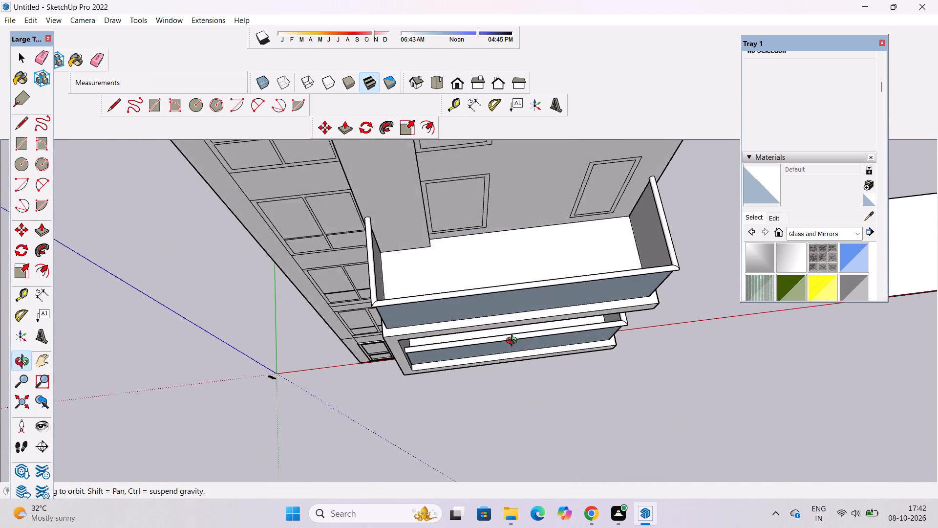
drag(514, 342, 493, 114)
scroll(499, 187, down, 6)
shift+drag(516, 241, 468, 295)
drag(466, 296, 503, 292)
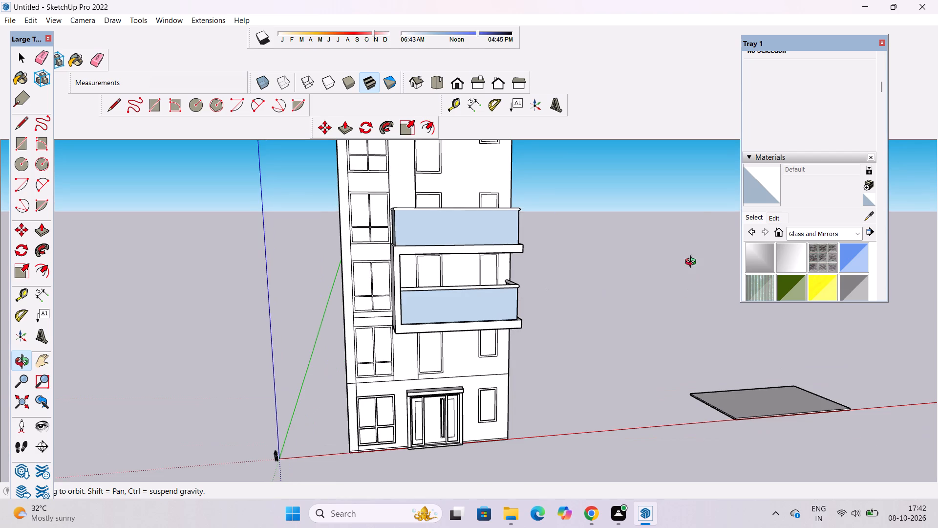
scroll(761, 146, down, 1)
drag(556, 246, 512, 260)
drag(511, 261, 503, 276)
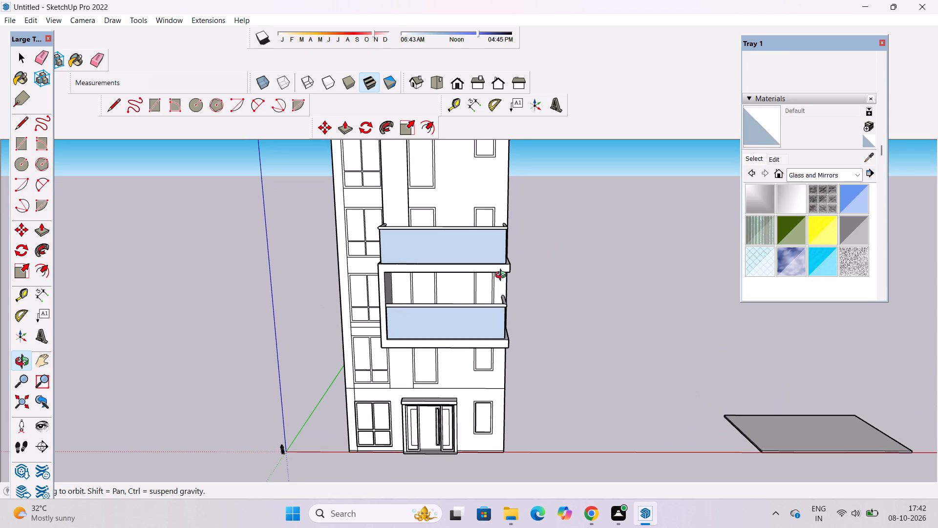
Push the upper-left pane of the divided window just above the ground floor inward by 7".
shift+drag(385, 378, 397, 370)
drag(398, 369, 495, 357)
scroll(417, 366, up, 4)
shift+drag(363, 405, 414, 341)
shift+scroll(412, 330, up, 5)
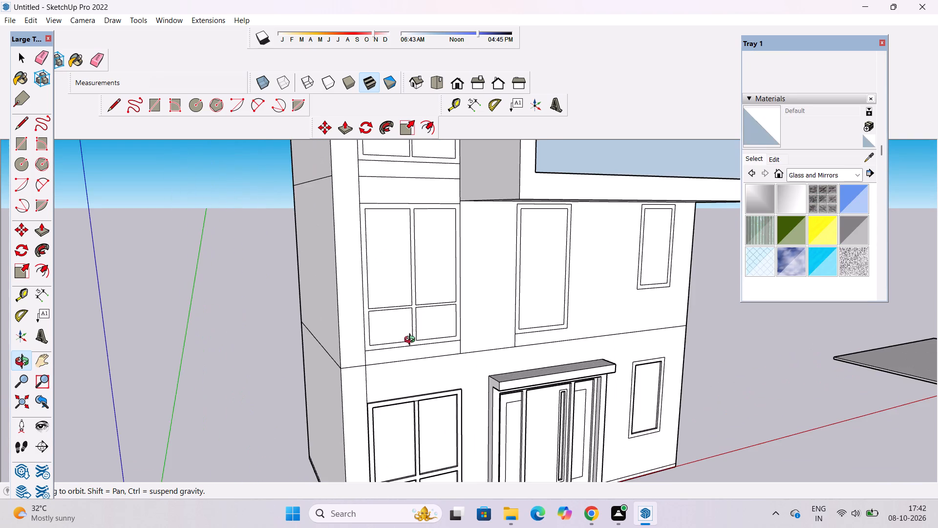
shift+drag(410, 344, 430, 385)
shift+scroll(401, 290, up, 4)
shift+drag(399, 286, 375, 300)
shift+drag(378, 299, 409, 314)
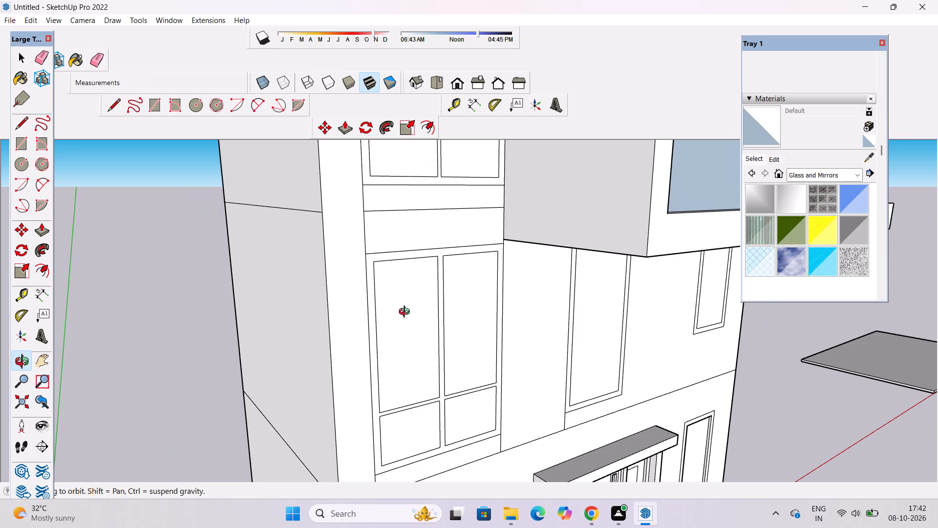
key(space)
click(406, 312)
key(p)
click(412, 309)
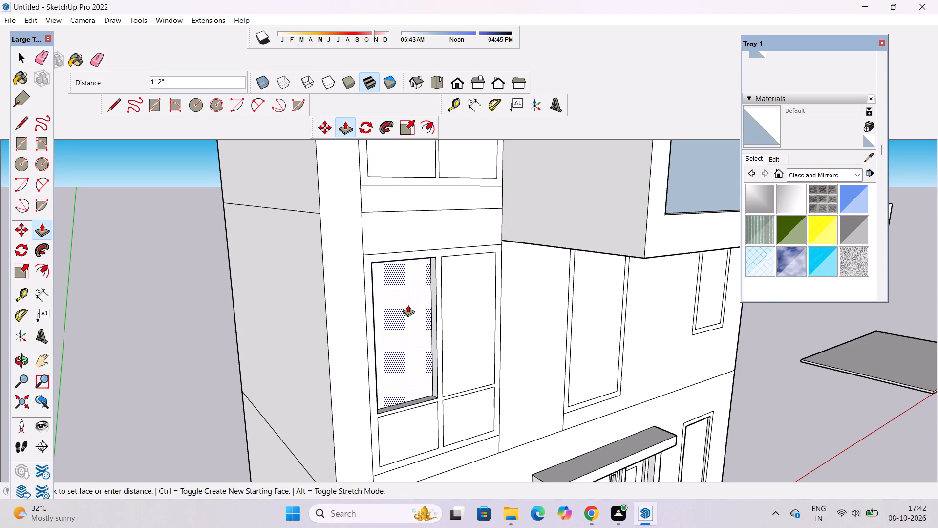
text(7")
key(Return)
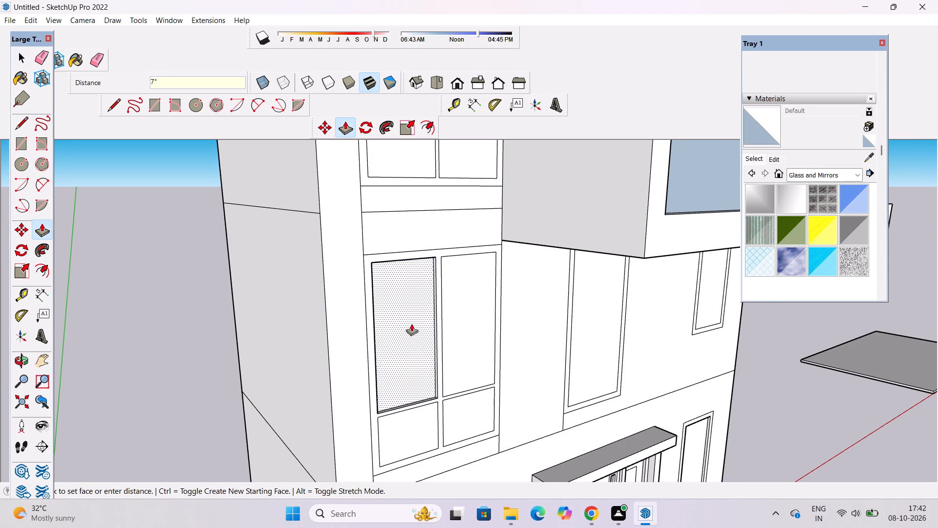
Recess the same window's upper-right pane and both lower panes to the same 7" depth.
click(466, 313)
click(405, 302)
scroll(397, 214, down, 6)
scroll(387, 311, up, 4)
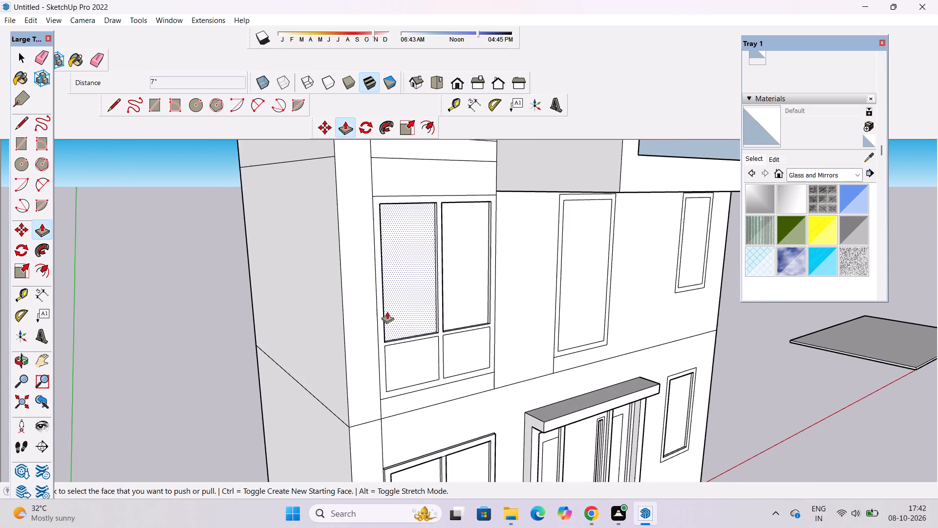
click(417, 350)
click(417, 308)
click(465, 355)
click(465, 291)
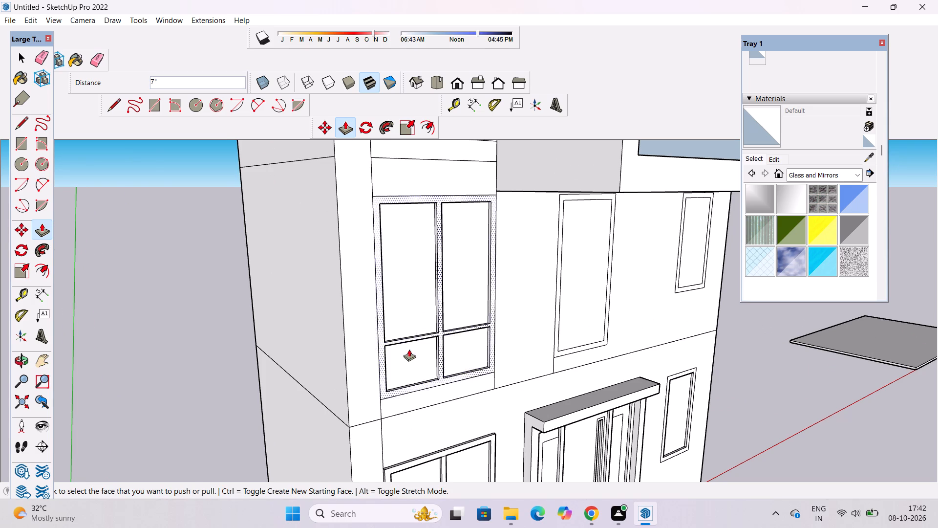
Recess the lower-left pane of the second-floor divided window to the 7" depth of the window below.
scroll(408, 351, down, 5)
click(405, 191)
click(411, 304)
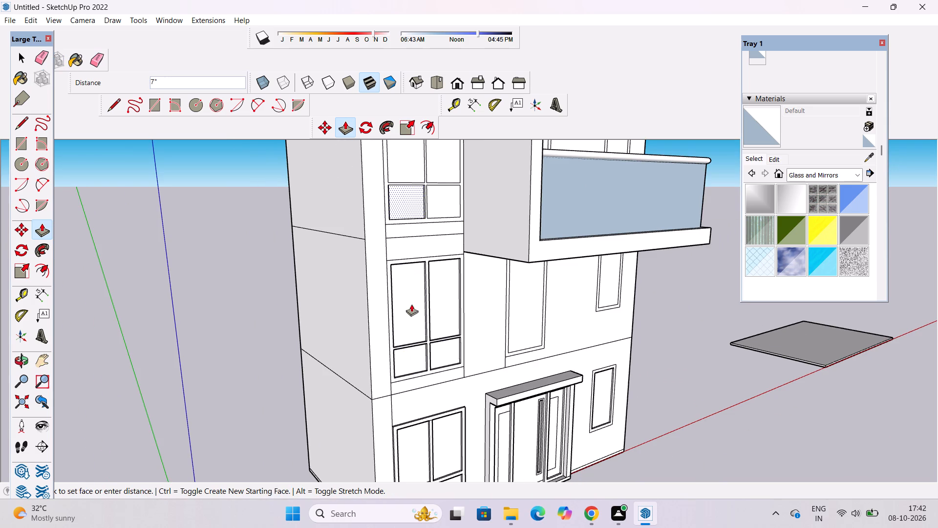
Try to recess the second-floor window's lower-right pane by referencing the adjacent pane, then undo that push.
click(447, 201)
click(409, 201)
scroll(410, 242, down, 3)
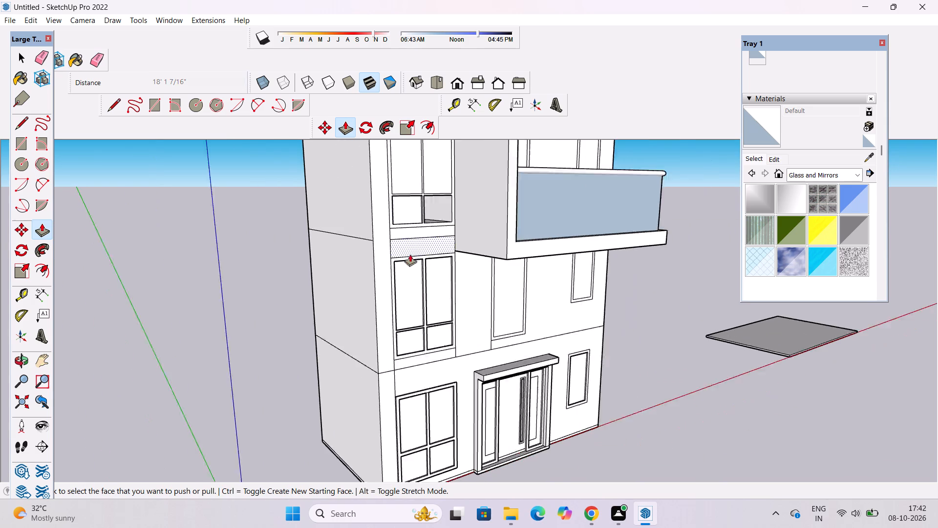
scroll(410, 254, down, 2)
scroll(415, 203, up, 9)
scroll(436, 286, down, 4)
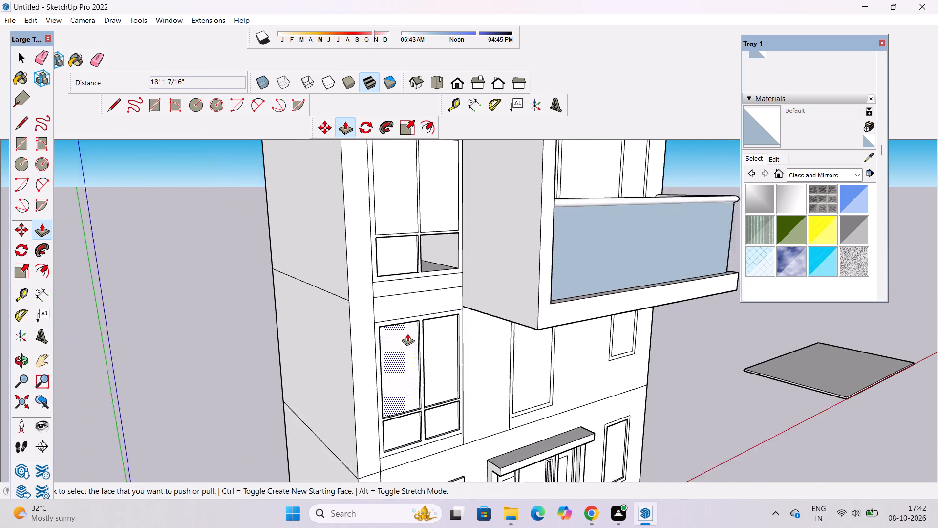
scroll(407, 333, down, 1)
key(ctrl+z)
Recess the second-floor window's lower-right pane and both upper panes by 7" to match its lower-left pane.
scroll(439, 268, up, 4)
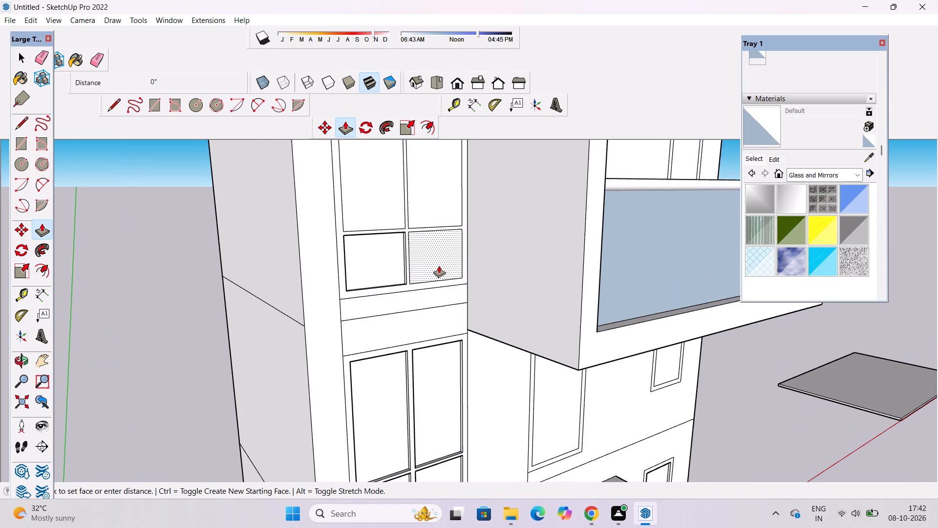
click(439, 265)
click(367, 265)
scroll(381, 317, down, 3)
click(387, 199)
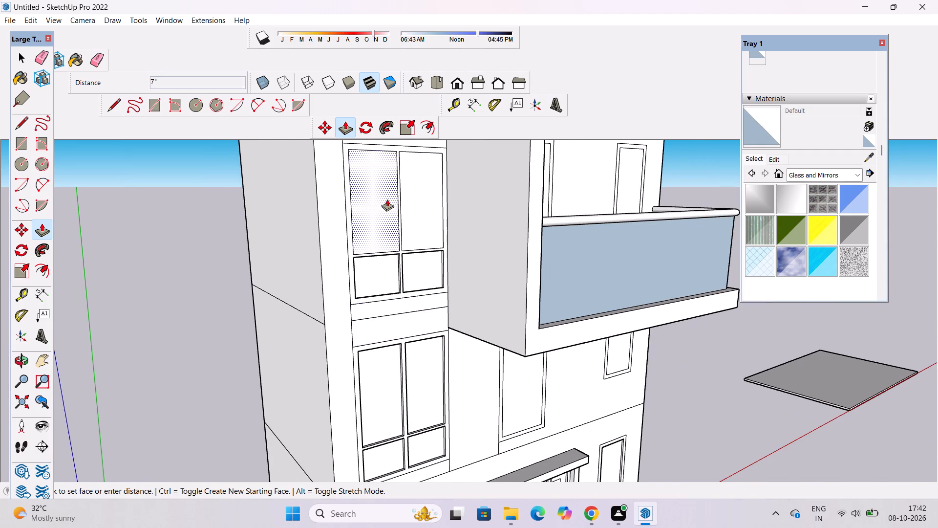
click(376, 279)
click(428, 205)
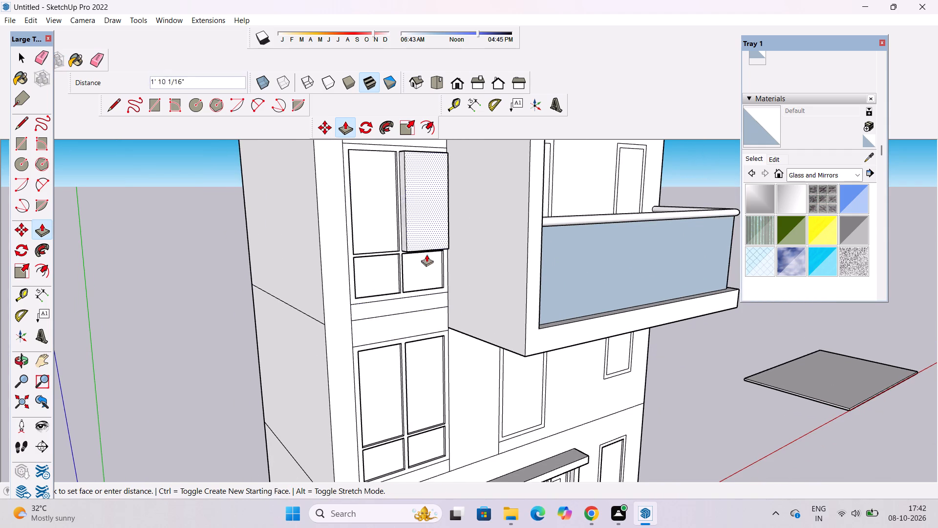
scroll(411, 270, up, 8)
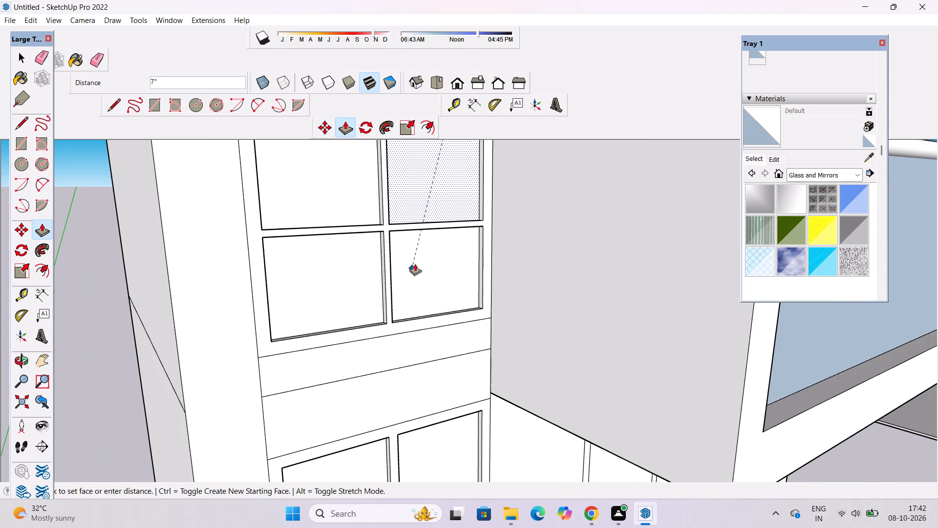
click(418, 259)
Recess both lower panes of the third-floor divided window by 7", matching the window below.
scroll(415, 306, down, 15)
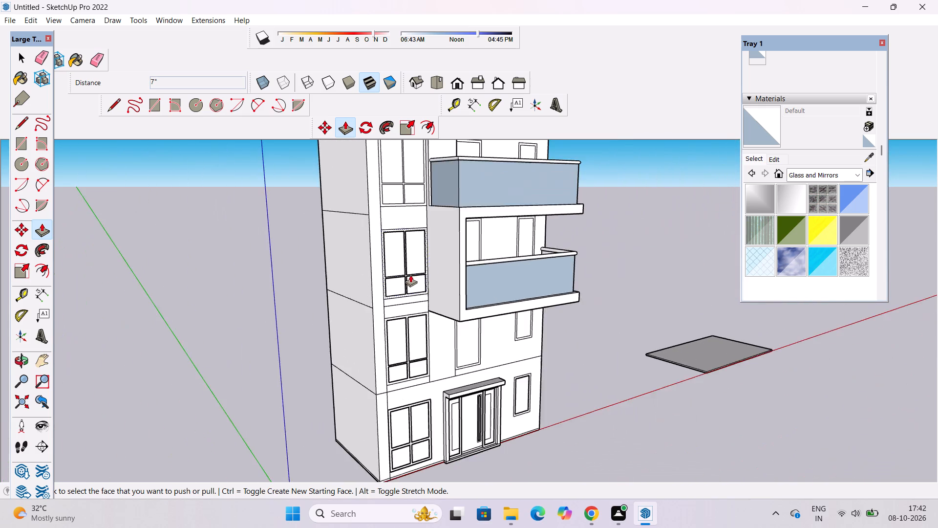
scroll(410, 275, down, 4)
scroll(415, 181, up, 10)
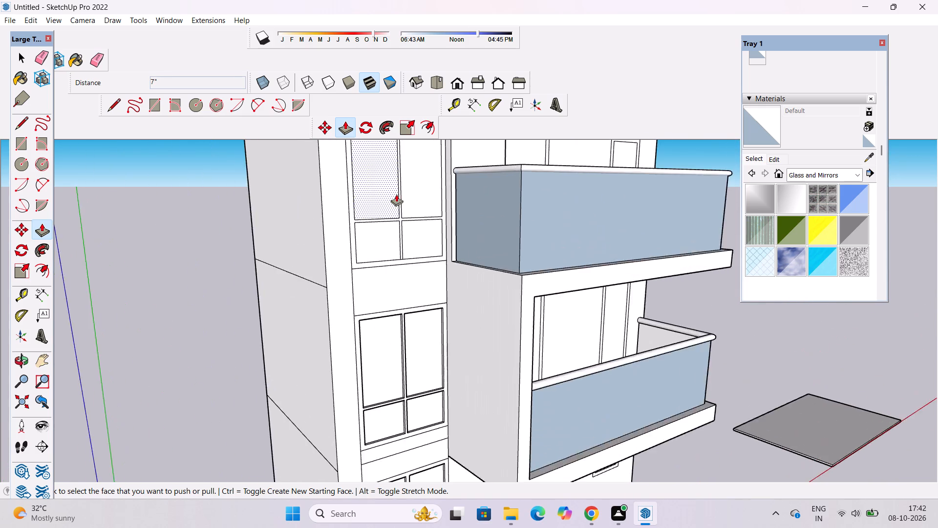
scroll(396, 194, up, 3)
click(370, 252)
scroll(370, 238, down, 5)
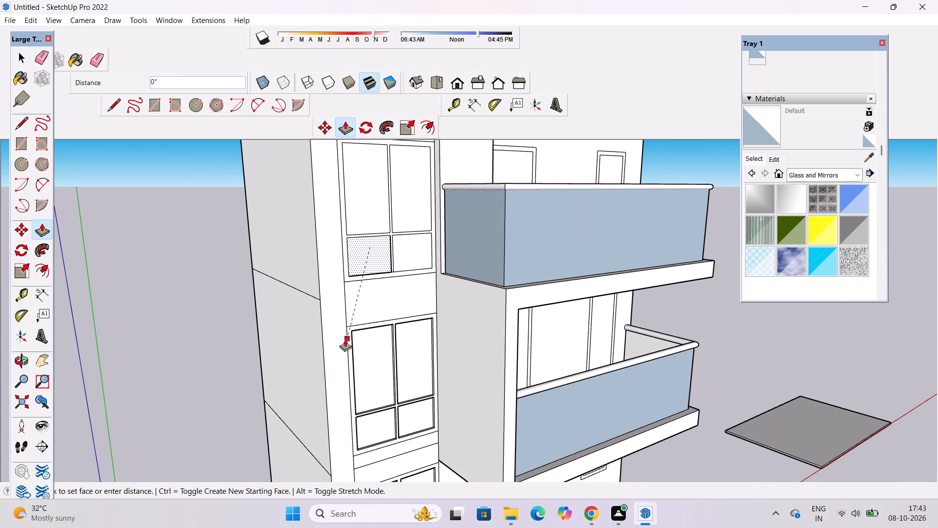
click(377, 364)
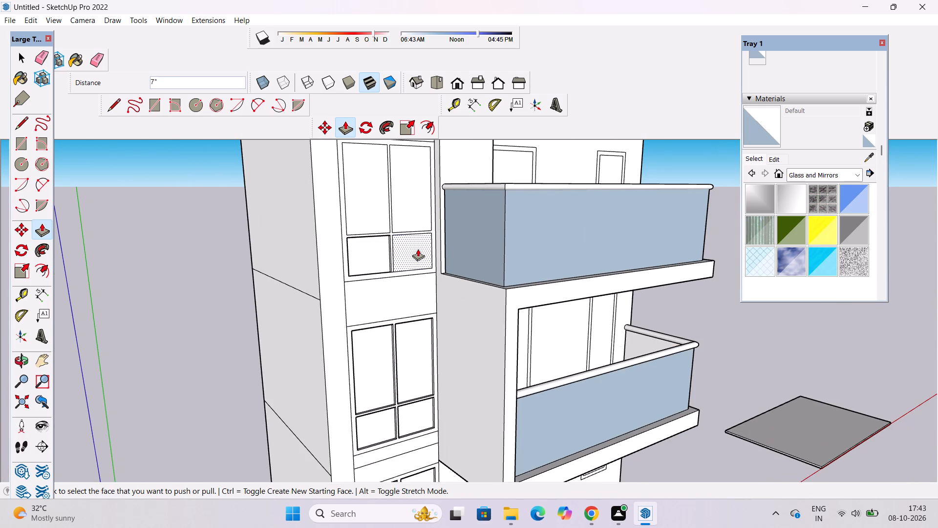
click(417, 248)
click(413, 345)
Recess both upper panes of the third-floor divided window by 7", matching its lower panes.
scroll(410, 326, down, 2)
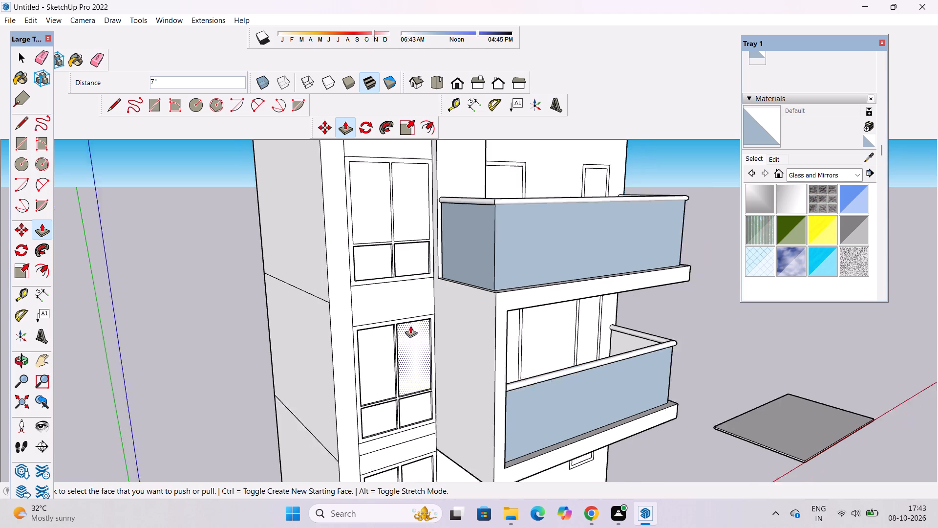
scroll(410, 326, down, 3)
scroll(395, 238, up, 8)
click(384, 240)
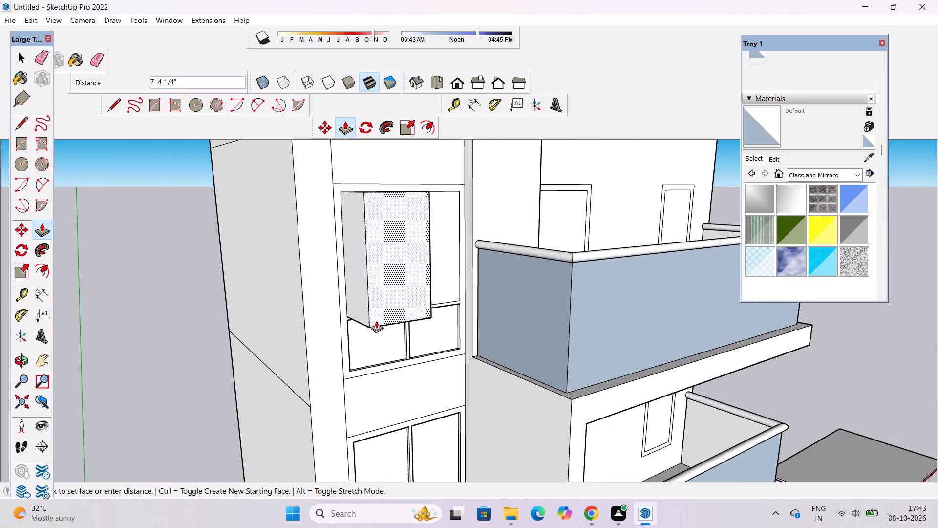
click(379, 349)
click(431, 274)
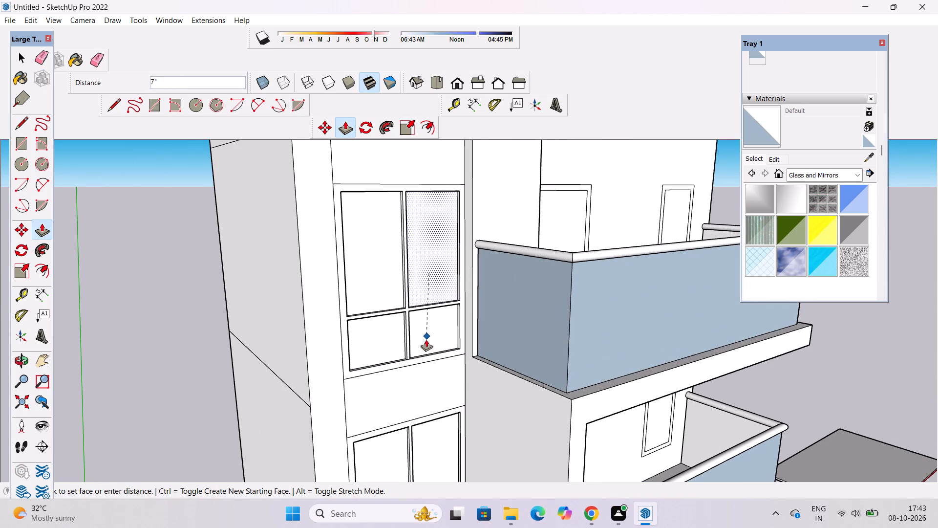
click(426, 340)
Recess both lower panes of the top-floor divided window by 7", matching the window below.
scroll(394, 310, down, 13)
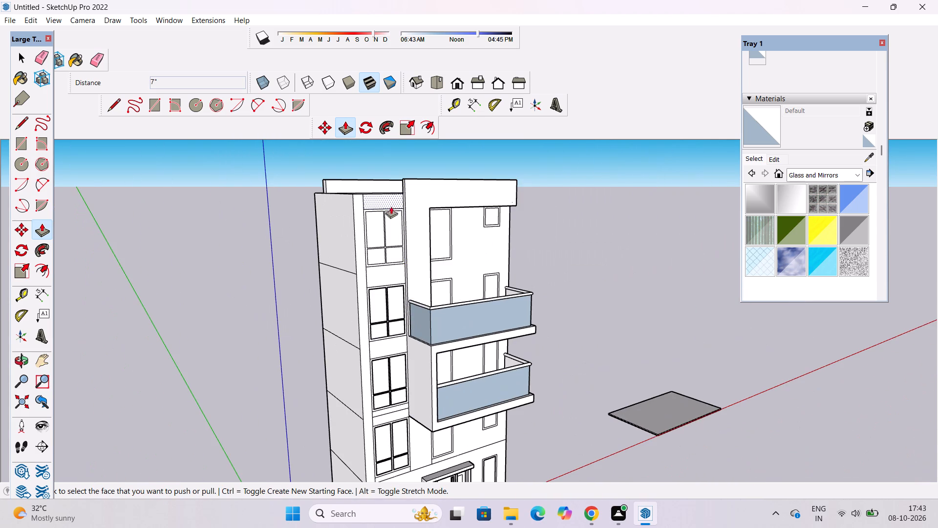
scroll(367, 240, up, 14)
click(389, 255)
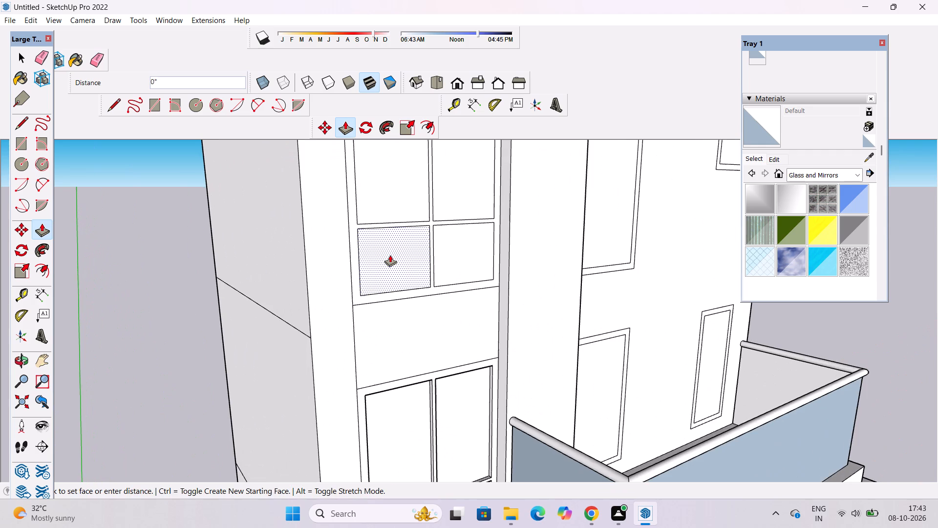
scroll(390, 254, down, 10)
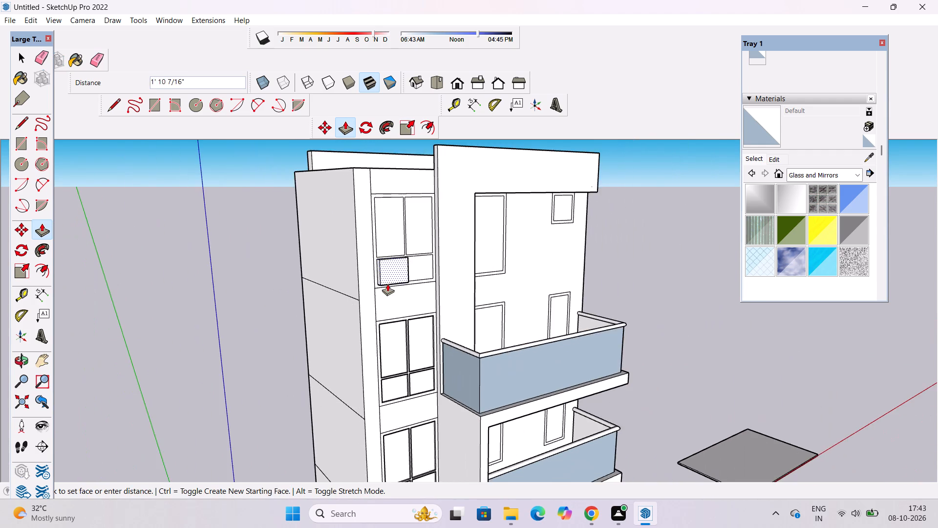
scroll(390, 309, down, 2)
scroll(384, 329, up, 13)
scroll(404, 329, down, 8)
scroll(404, 333, up, 3)
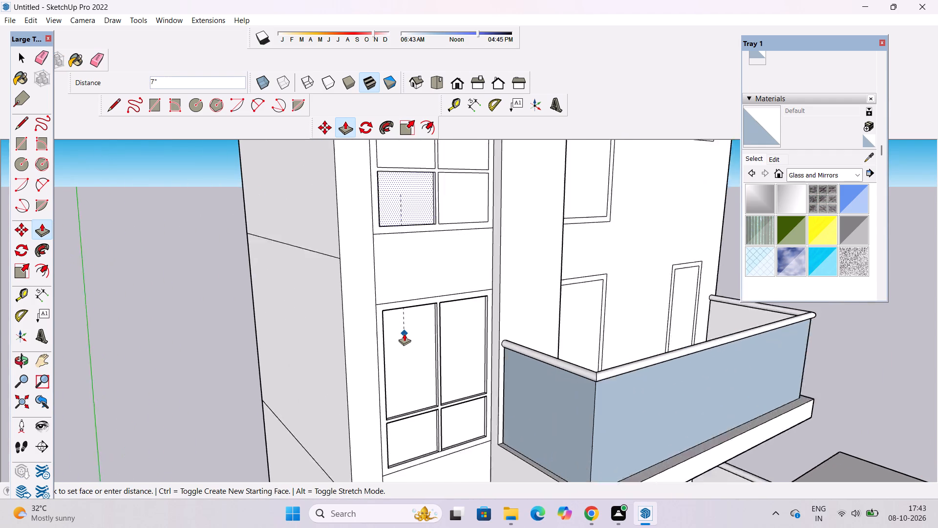
scroll(404, 333, up, 1)
scroll(405, 345, down, 3)
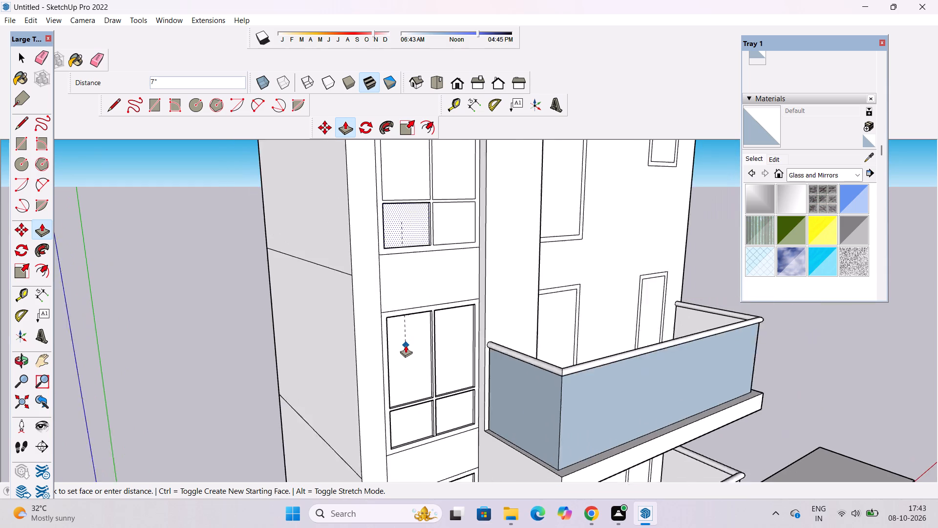
scroll(405, 345, down, 1)
click(406, 345)
click(451, 236)
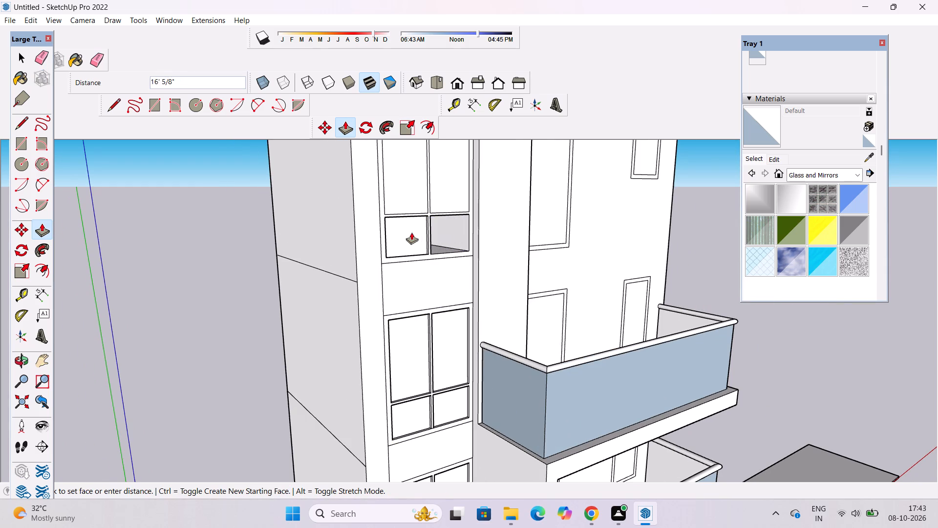
click(400, 238)
Recess both upper panes of the top-floor divided window by 7", matching its lower panes.
scroll(414, 355, down, 5)
scroll(422, 250, up, 1)
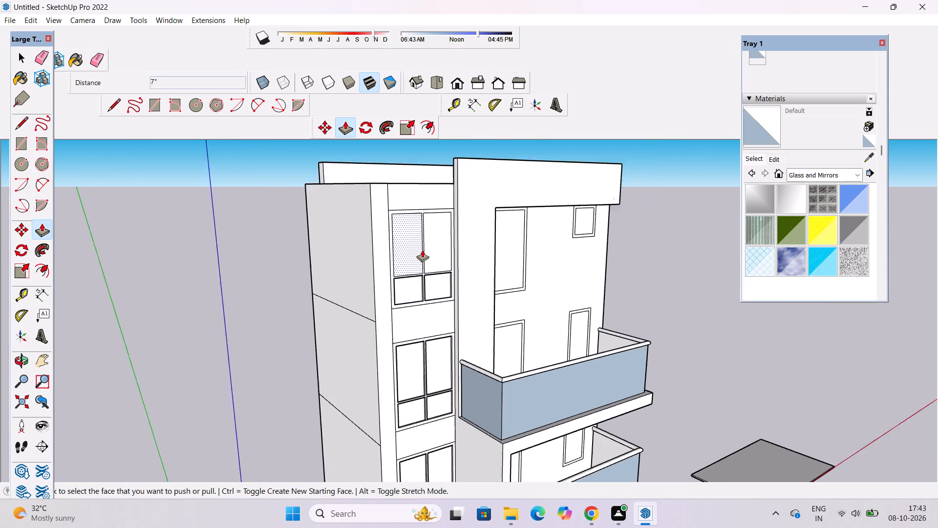
scroll(422, 250, up, 8)
click(407, 256)
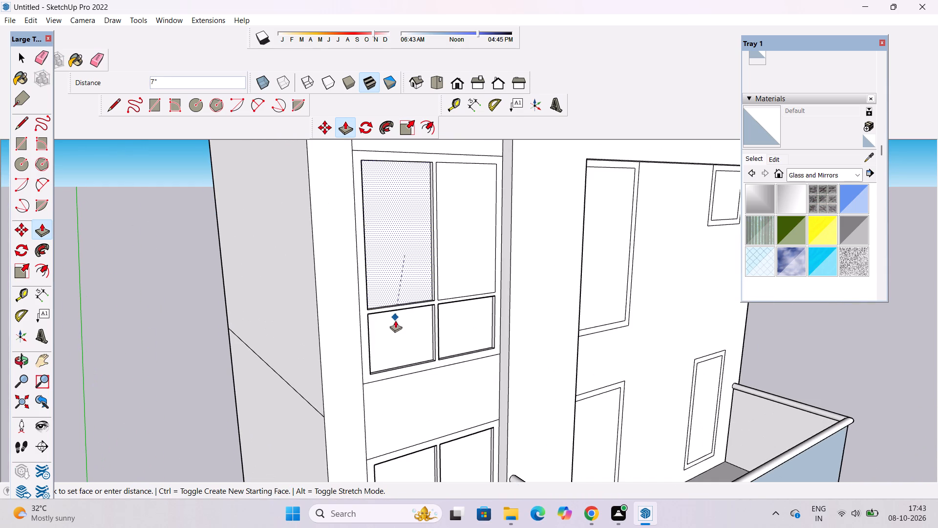
scroll(407, 328, up, 5)
click(411, 326)
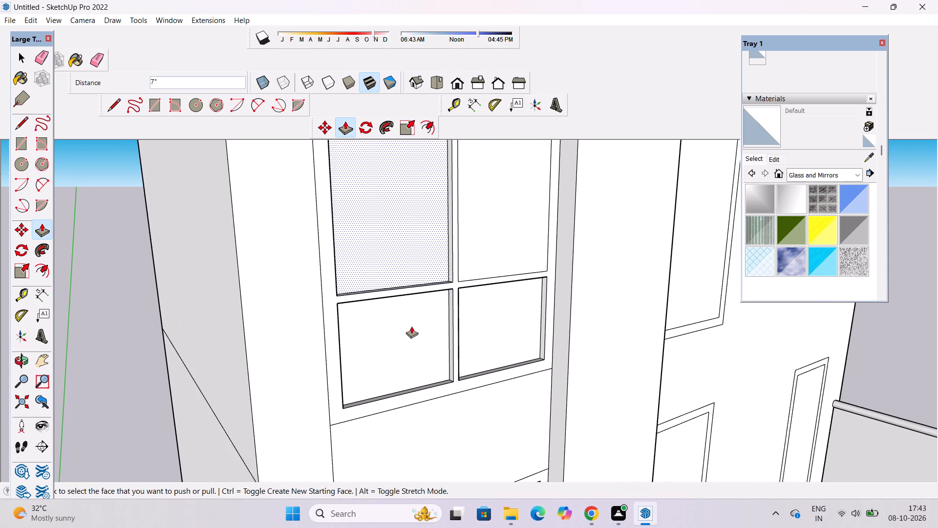
scroll(387, 321, down, 6)
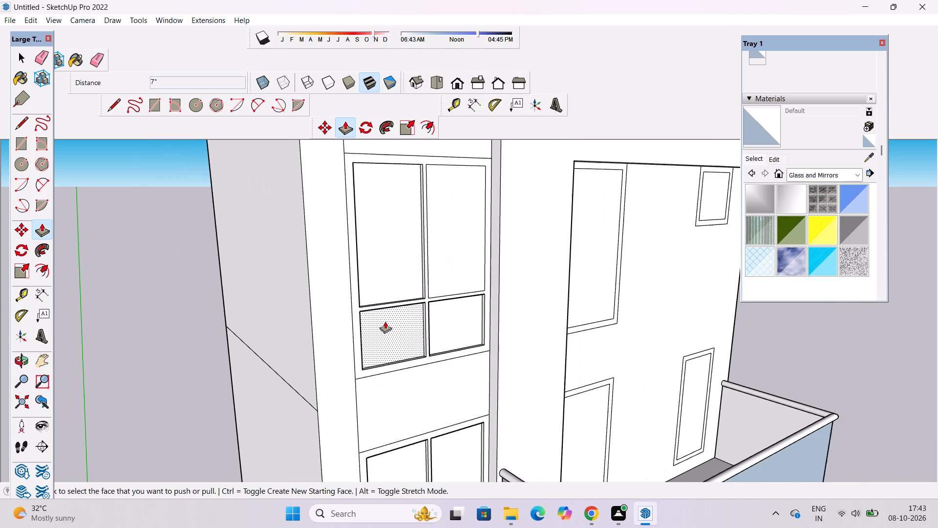
scroll(386, 321, down, 3)
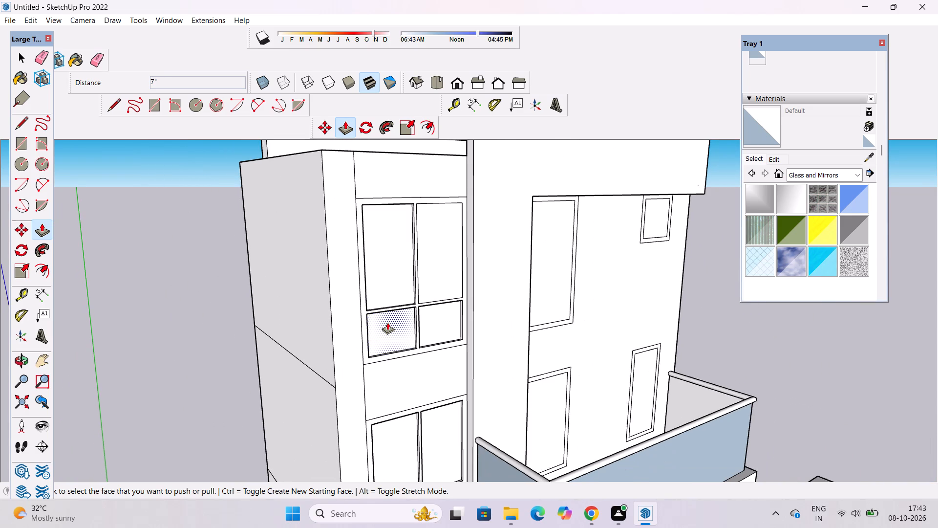
scroll(400, 314, up, 3)
click(444, 262)
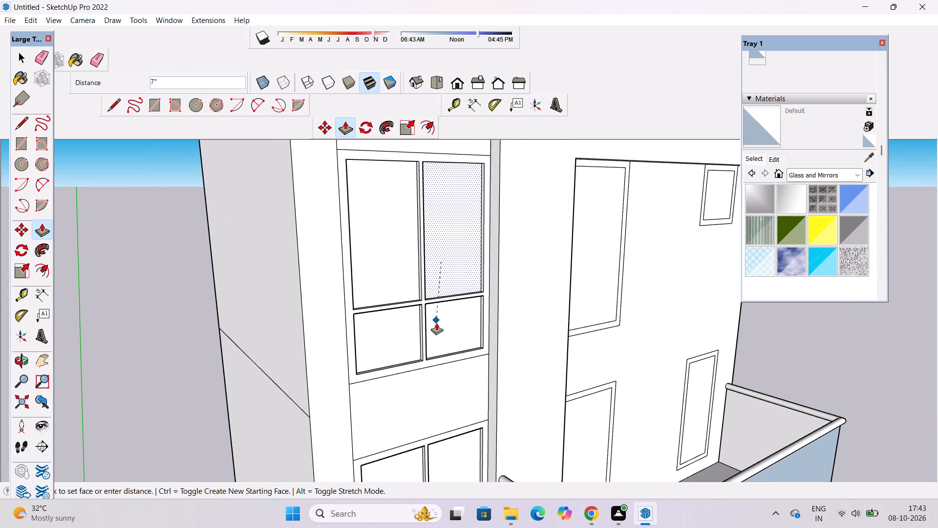
click(436, 324)
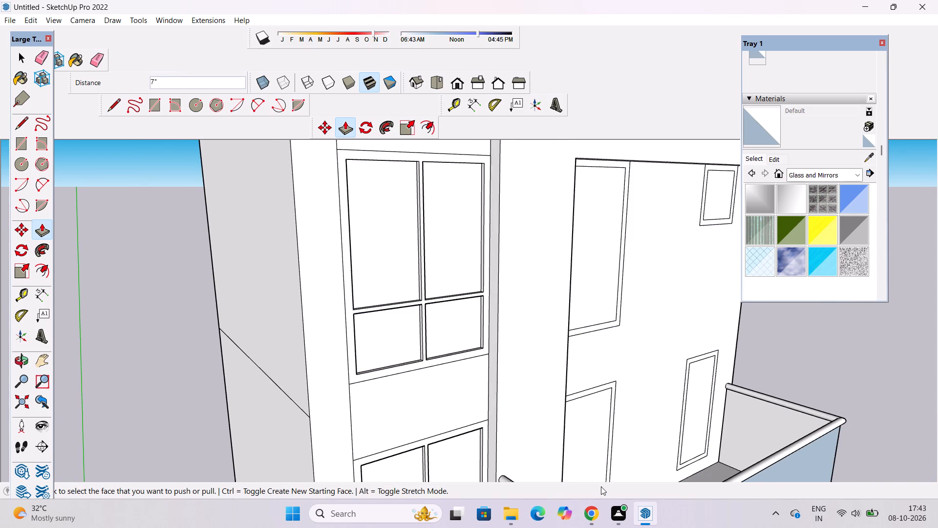
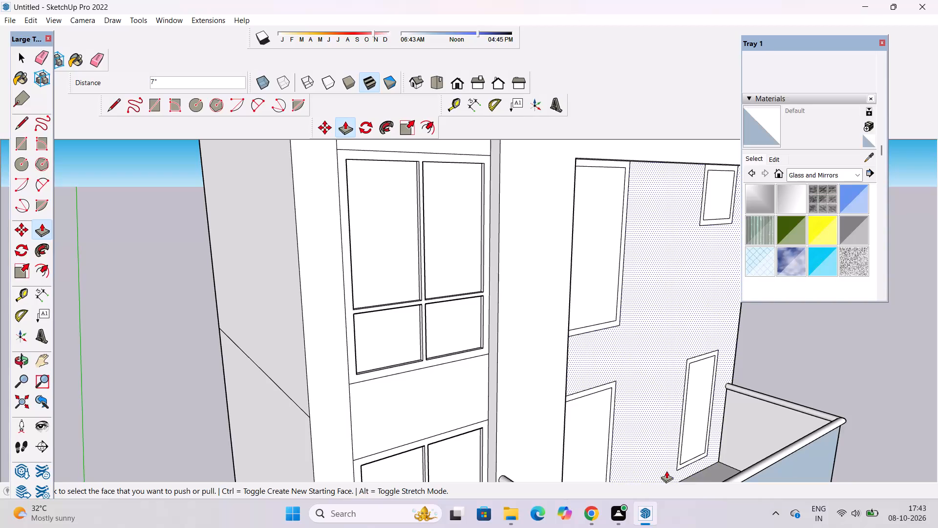
Examine the recessed divided windows and the upper front facade from several angles.
key(space)
key(o)
scroll(605, 396, down, 5)
drag(650, 396, 610, 395)
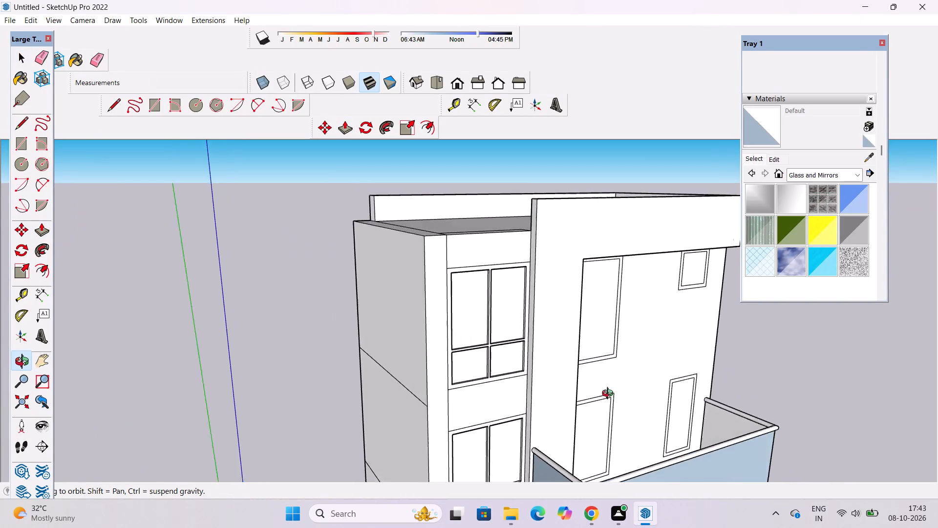
drag(610, 395, 606, 395)
scroll(582, 369, down, 5)
drag(637, 360, 550, 363)
drag(550, 363, 548, 328)
drag(573, 327, 602, 320)
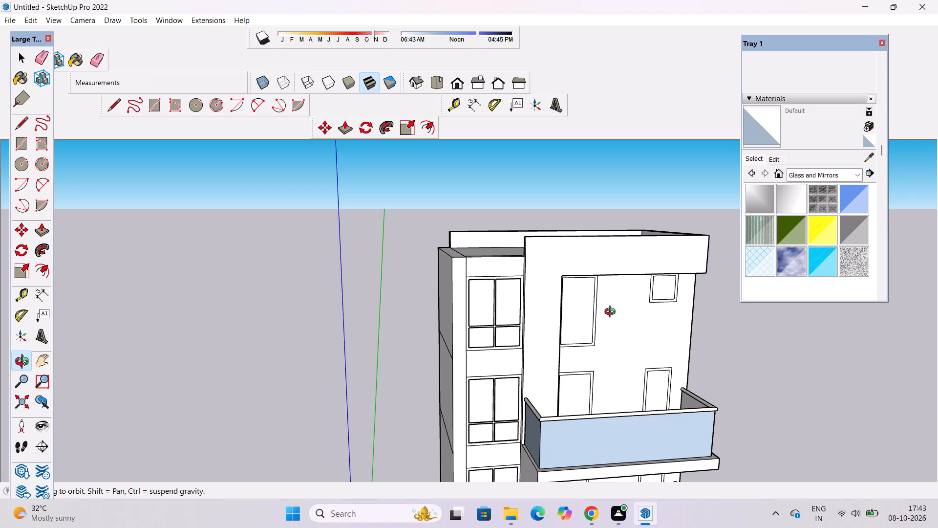
drag(584, 308, 613, 295)
drag(612, 320, 593, 319)
shift+drag(581, 314, 589, 318)
drag(593, 320, 578, 320)
shift+drag(566, 321, 550, 316)
drag(550, 315, 562, 312)
scroll(562, 312, up, 4)
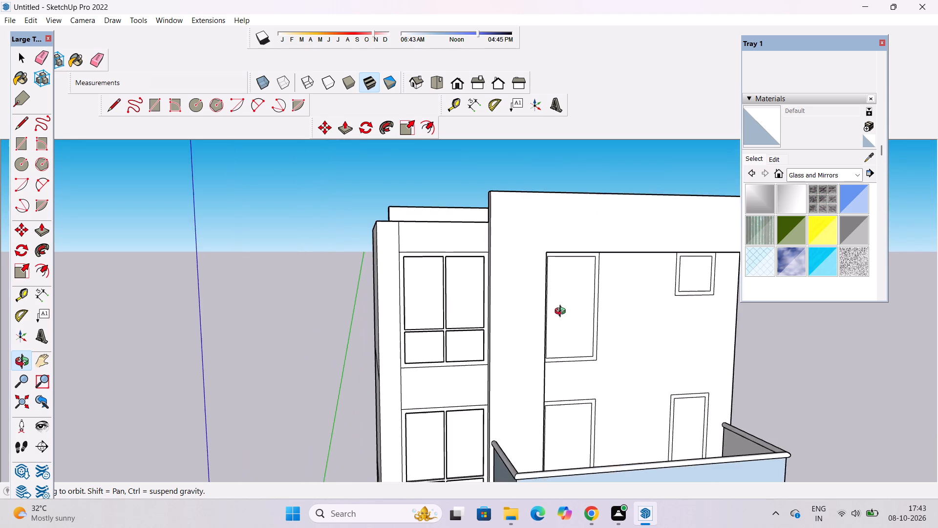
Erase the uppermost horizontal floor line on the building's blank side wall next to the balconies.
drag(597, 314, 337, 328)
drag(489, 326, 467, 293)
drag(469, 332, 535, 239)
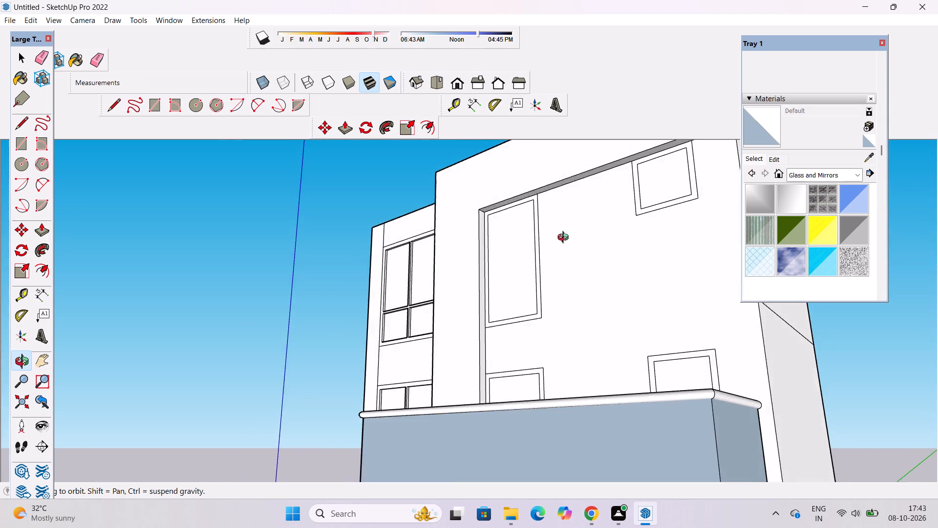
shift+drag(594, 239, 404, 335)
drag(413, 325, 411, 280)
drag(411, 279, 454, 378)
shift+drag(455, 380, 439, 327)
drag(441, 352, 396, 361)
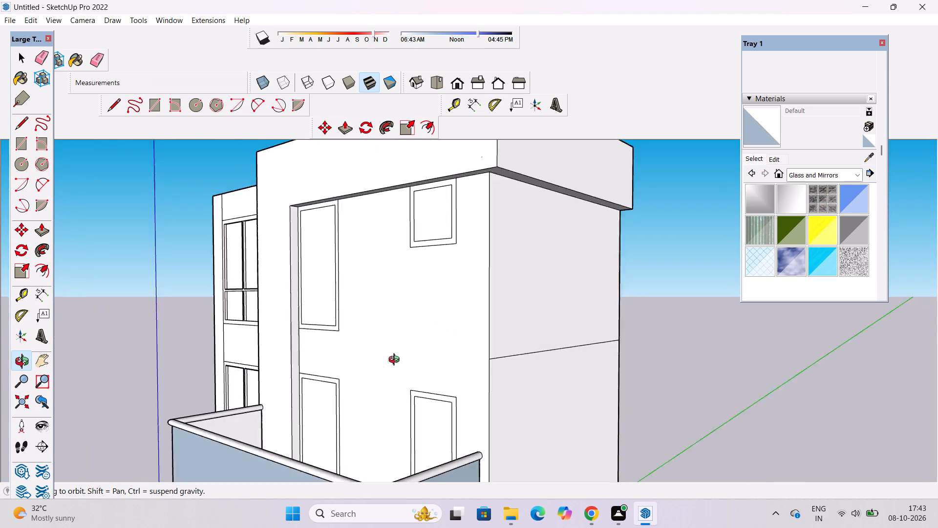
drag(396, 361, 373, 371)
key(e)
drag(517, 308, 526, 376)
key(space)
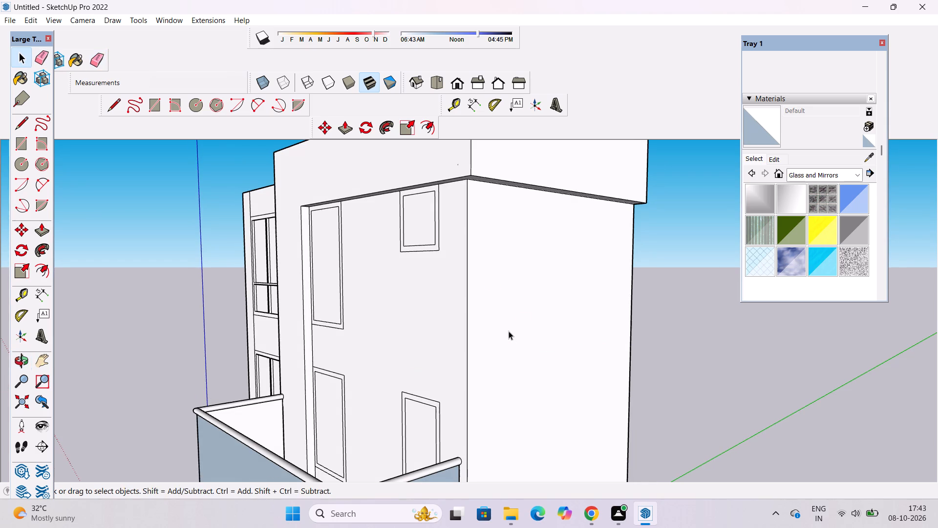
Erase the three remaining horizontal floor lines on the same side wall below the removed one.
key(o)
scroll(494, 274, down, 6)
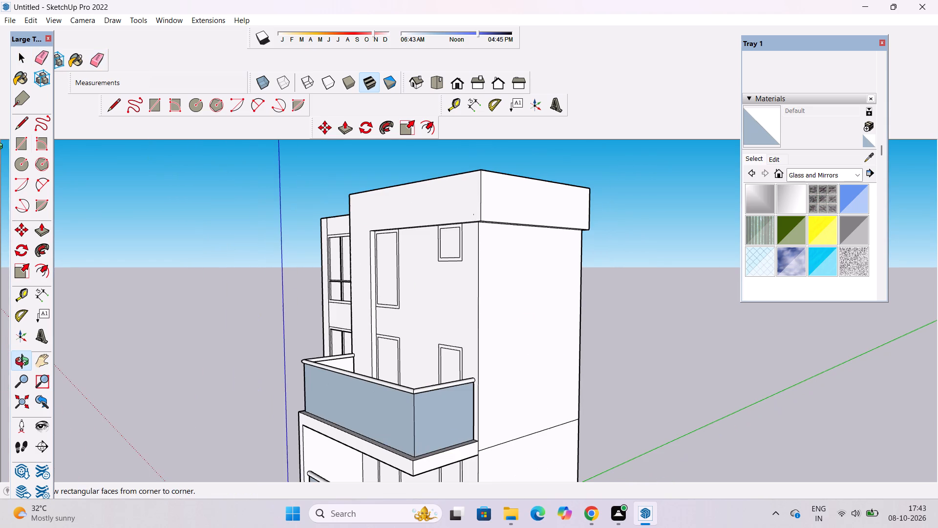
click(94, 58)
scroll(274, 216, down, 5)
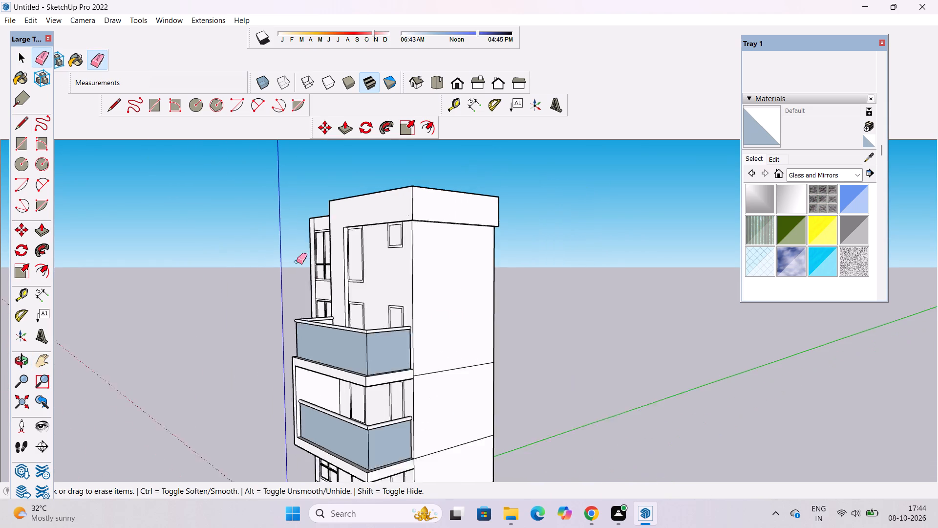
drag(420, 331, 429, 361)
scroll(373, 248, down, 6)
drag(428, 345, 420, 368)
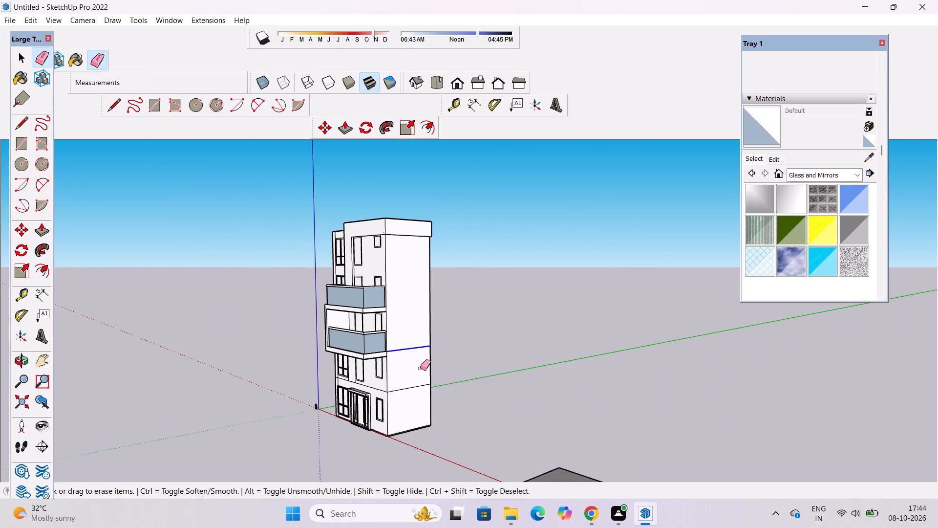
drag(420, 368, 419, 369)
drag(422, 382, 423, 395)
Examine the whole building from the rear wall round to the front facade and balconies.
key(o)
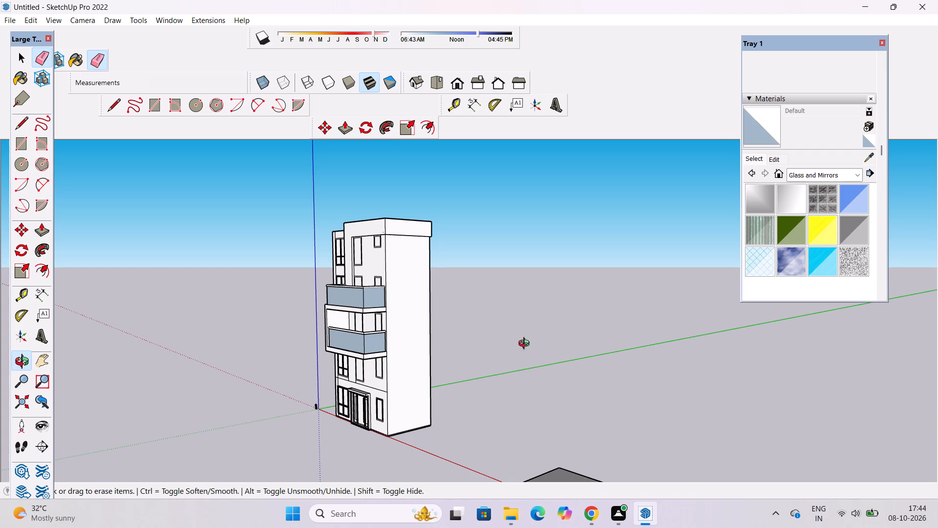
drag(531, 341, 220, 345)
scroll(546, 264, up, 3)
drag(570, 290, 398, 286)
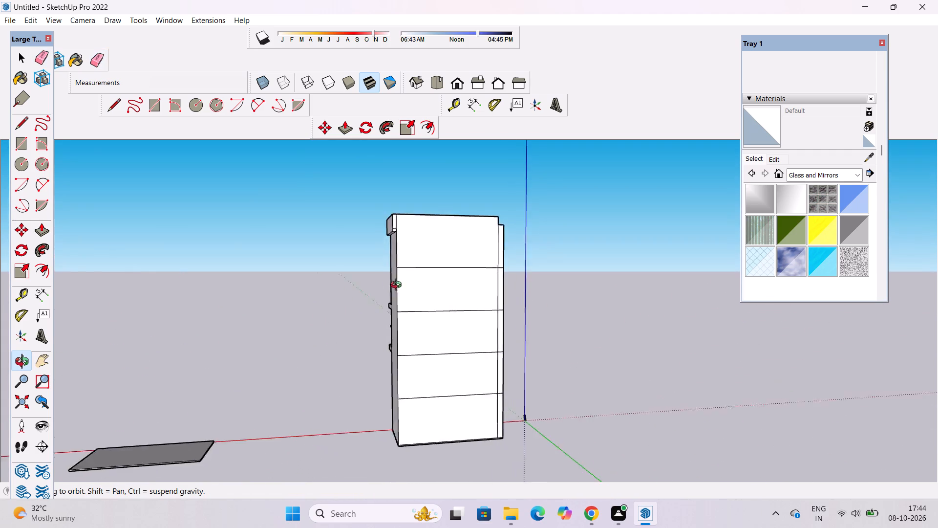
drag(398, 286, 711, 389)
drag(294, 439, 606, 331)
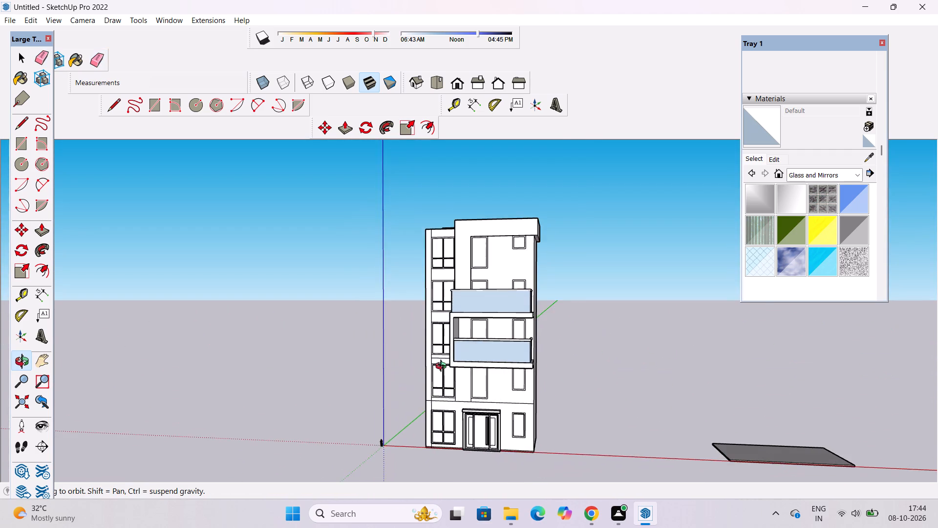
scroll(441, 362, up, 4)
drag(439, 363, 466, 364)
scroll(461, 352, down, 2)
drag(524, 344, 446, 358)
drag(445, 361, 455, 337)
drag(469, 337, 481, 337)
scroll(495, 317, up, 2)
shift+drag(493, 314, 474, 330)
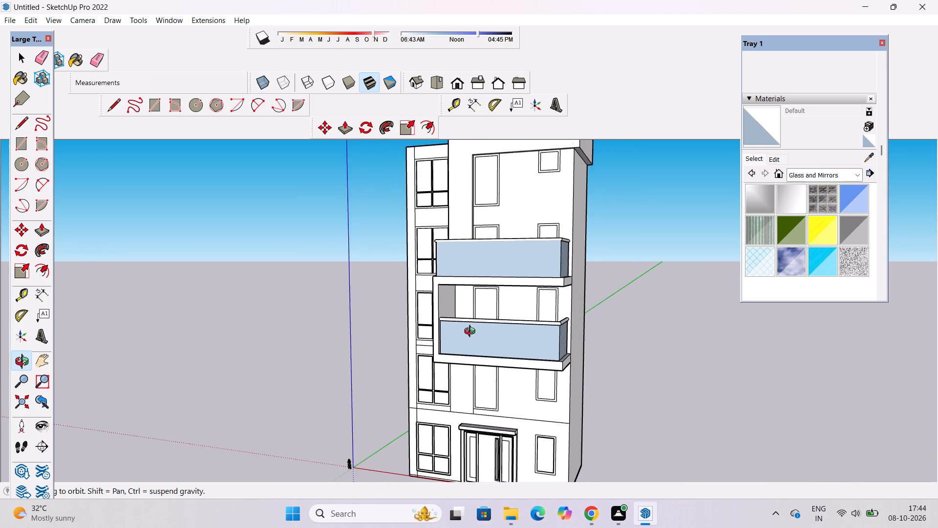
drag(476, 332, 499, 337)
drag(500, 335, 500, 342)
drag(501, 343, 504, 326)
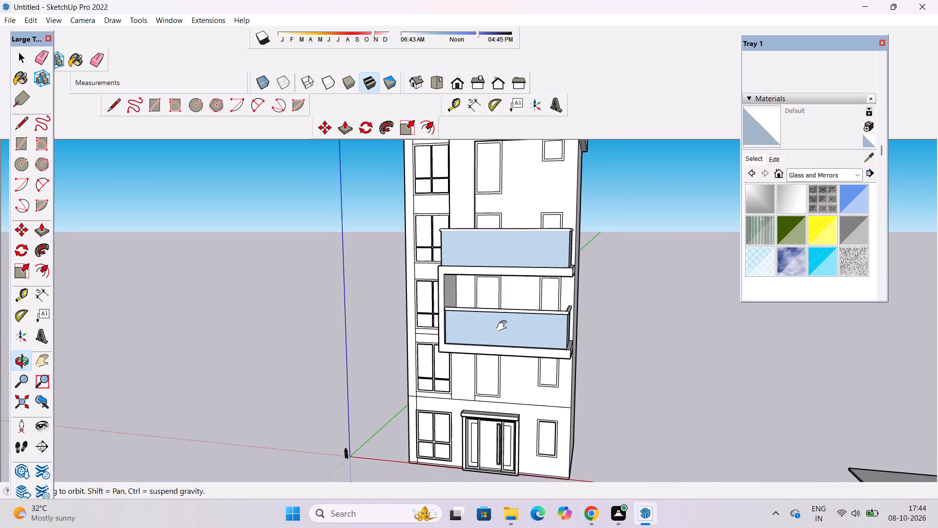
drag(504, 326, 504, 317)
scroll(506, 313, down, 2)
shift+drag(504, 334, 515, 371)
drag(513, 346, 534, 301)
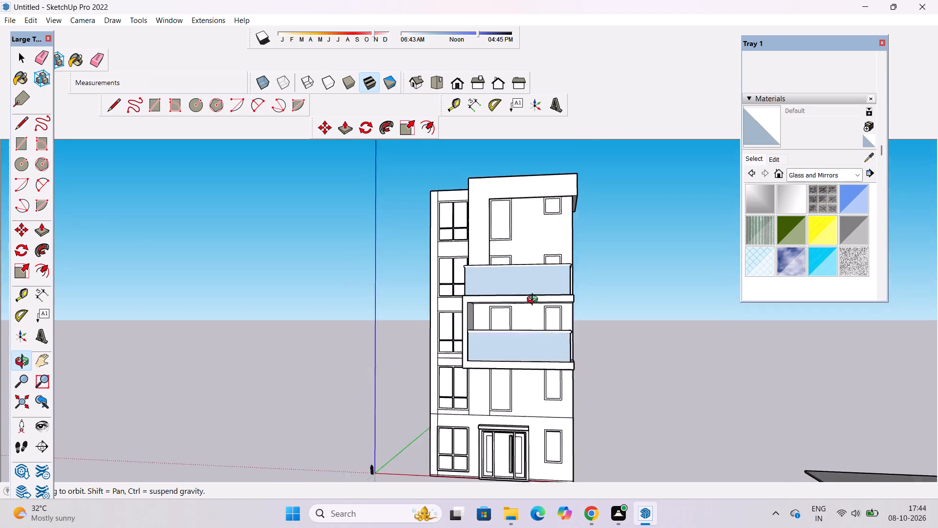
drag(534, 301, 543, 283)
Offset the outline of the upper balcony slab's underside inward by about 4' 3".
scroll(522, 320, up, 5)
shift+drag(519, 308, 513, 351)
shift+drag(513, 351, 508, 298)
scroll(509, 339, up, 7)
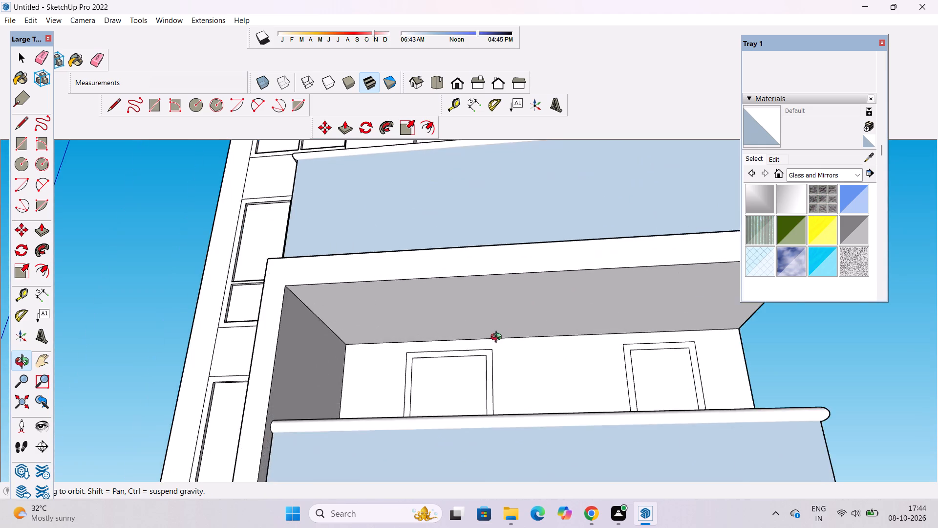
scroll(498, 338, up, 2)
shift+drag(498, 340, 461, 365)
shift+drag(437, 365, 381, 368)
text(of)
click(414, 318)
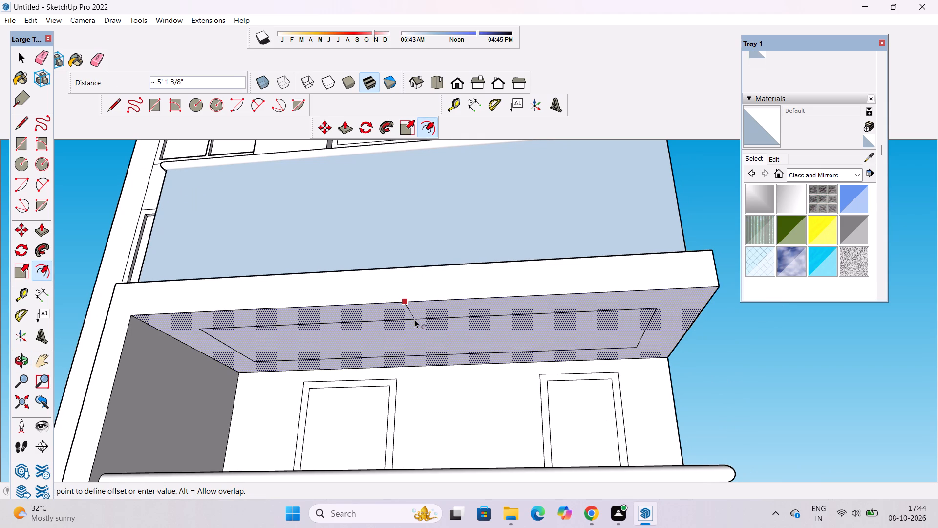
scroll(414, 319, up, 1)
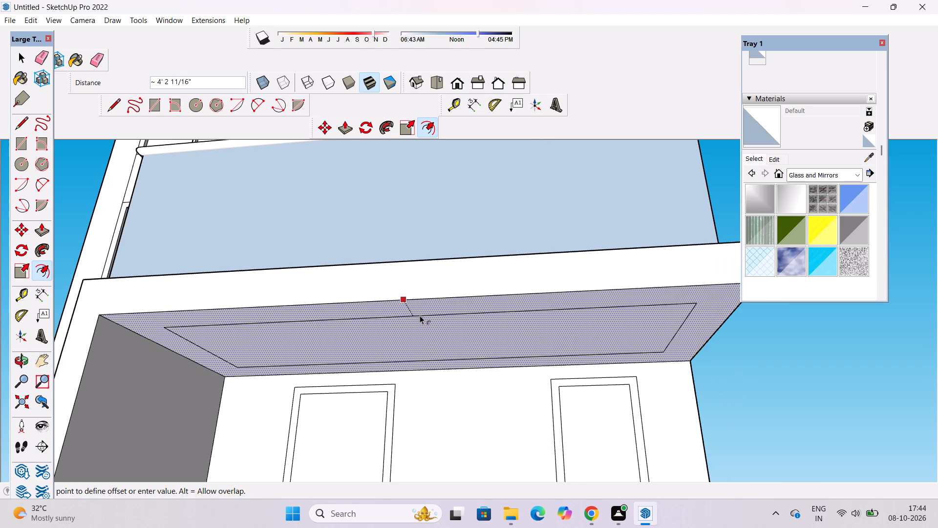
click(420, 315)
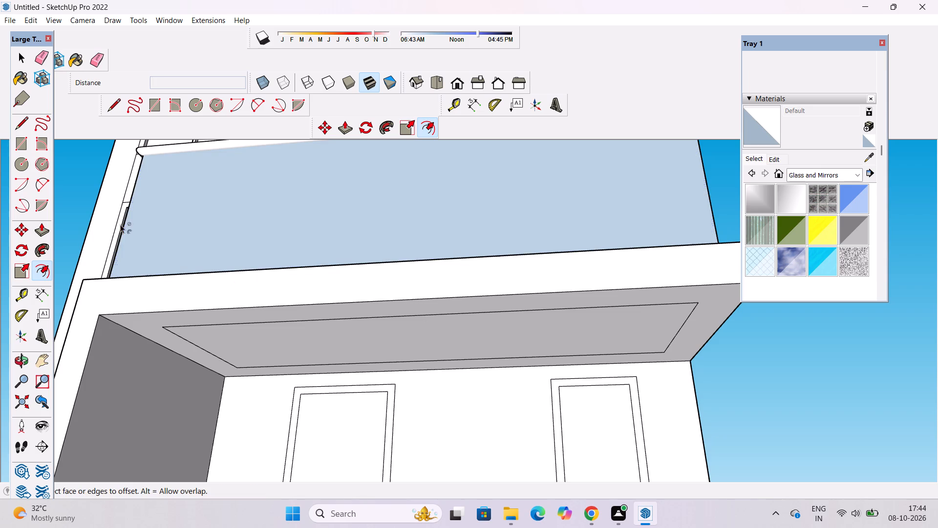
Round the inner ceiling outline's front corner nearest the balcony's side wall with a small two-point arc fillet.
click(44, 187)
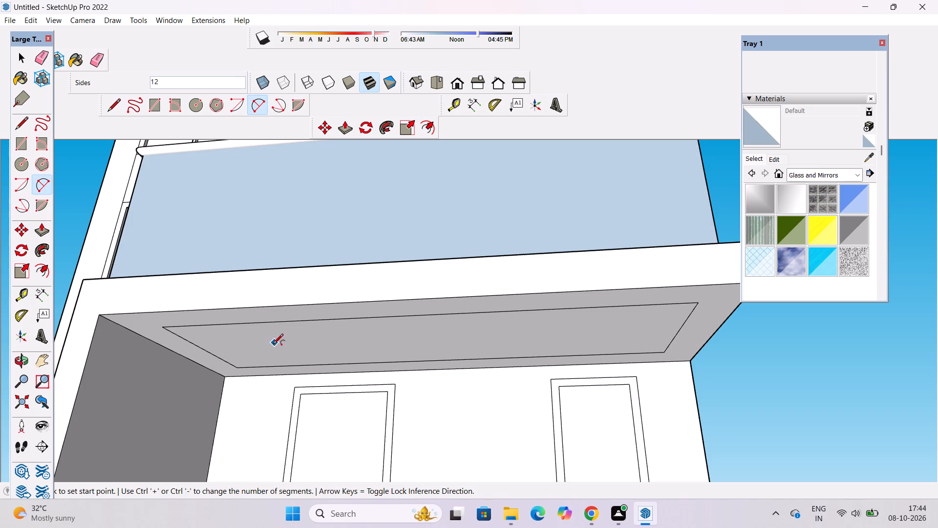
scroll(228, 370, up, 2)
scroll(191, 349, up, 8)
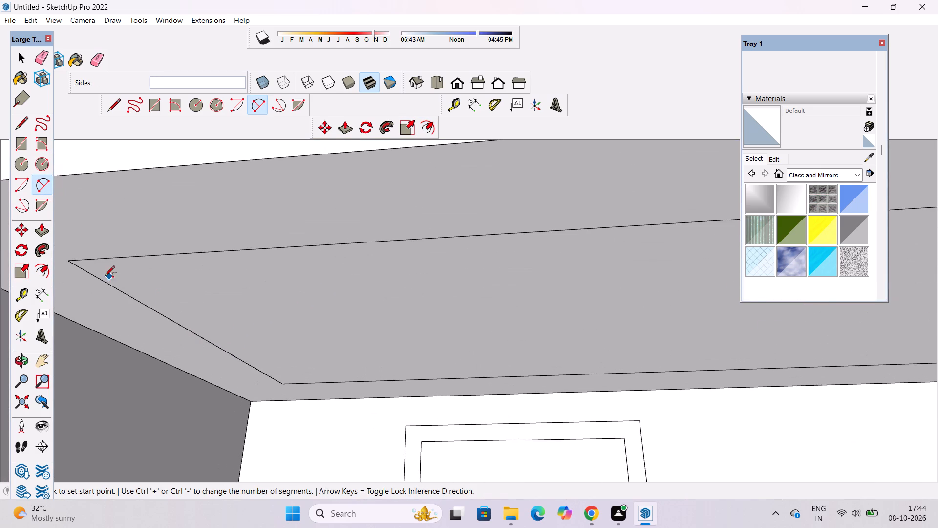
click(96, 281)
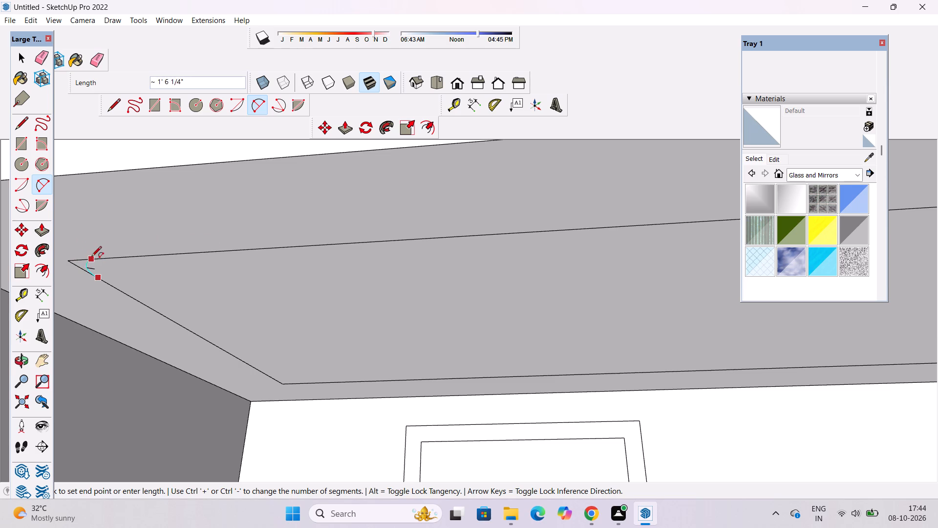
double_click(106, 257)
scroll(99, 259, down, 3)
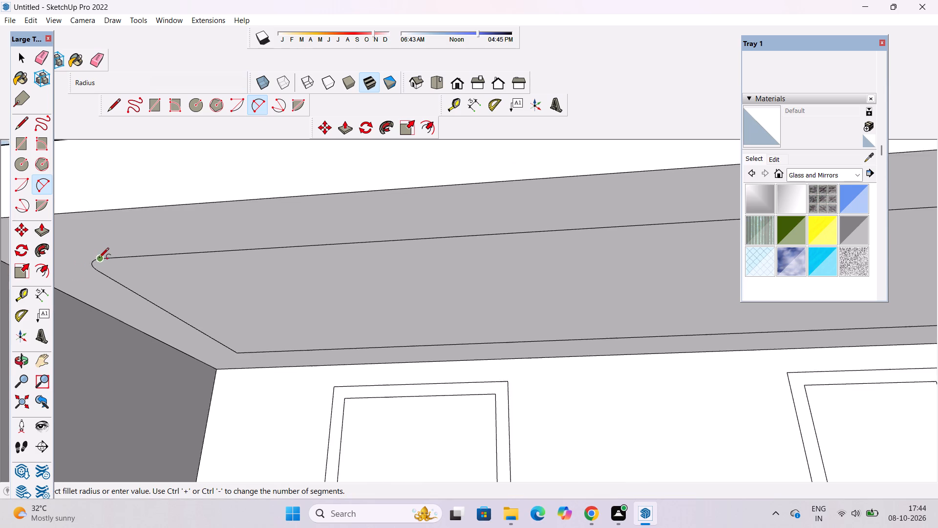
Examine the rounded corner and the remaining square corners of the balcony ceiling outline.
scroll(99, 259, down, 8)
scroll(190, 325, up, 3)
scroll(147, 299, down, 6)
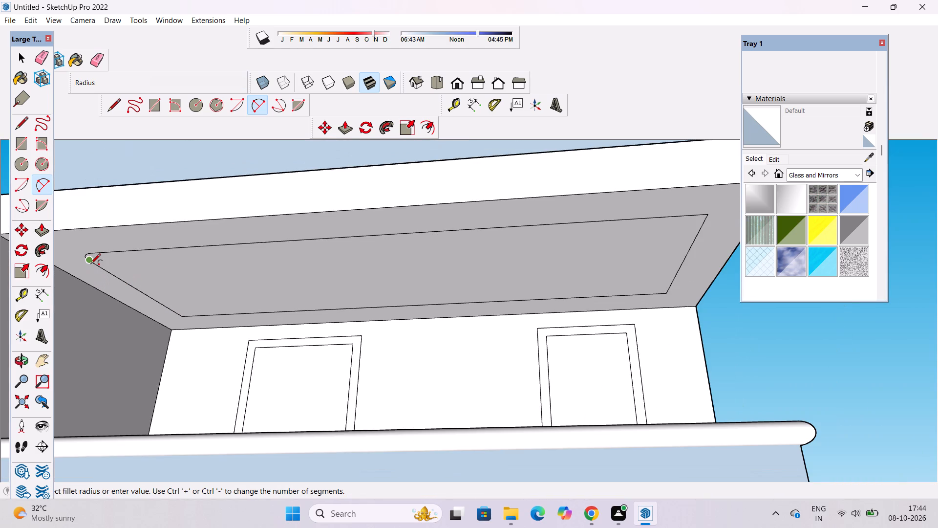
scroll(90, 264, up, 4)
scroll(85, 264, down, 5)
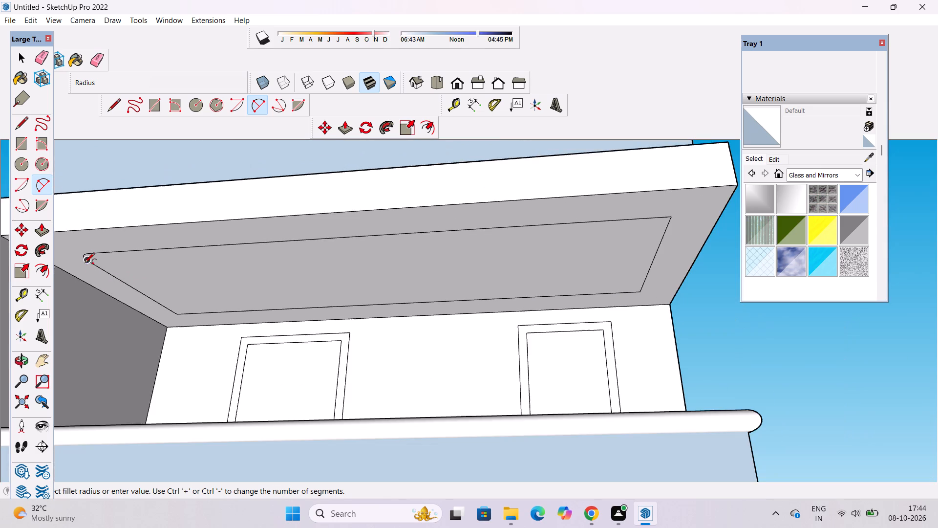
scroll(89, 262, down, 6)
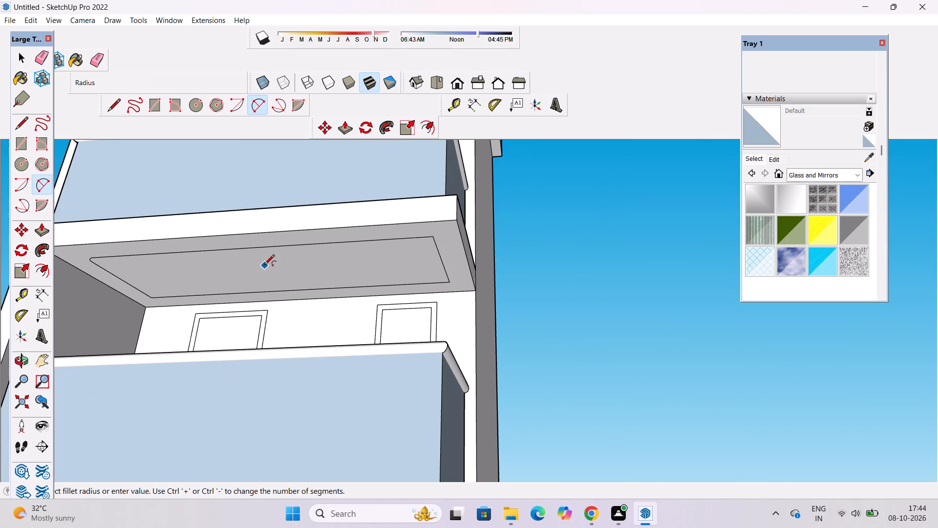
scroll(320, 270, up, 5)
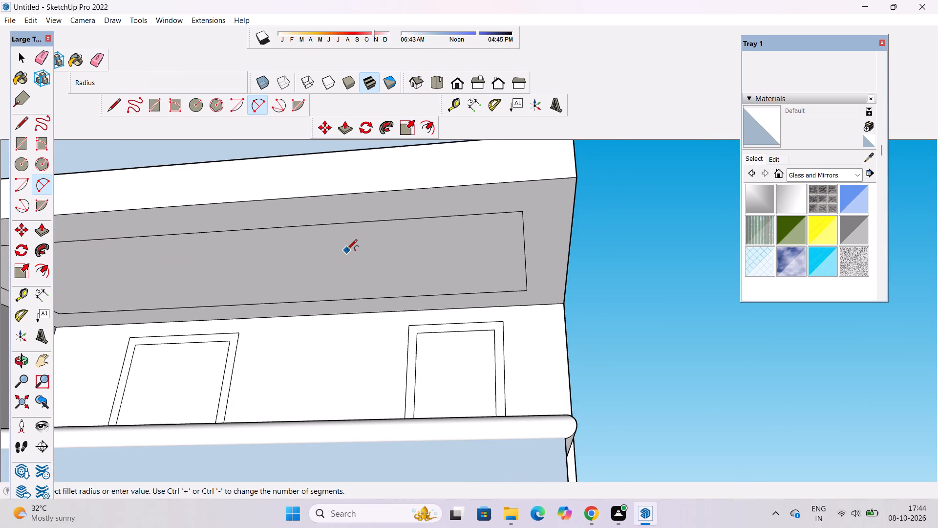
scroll(440, 363, down, 4)
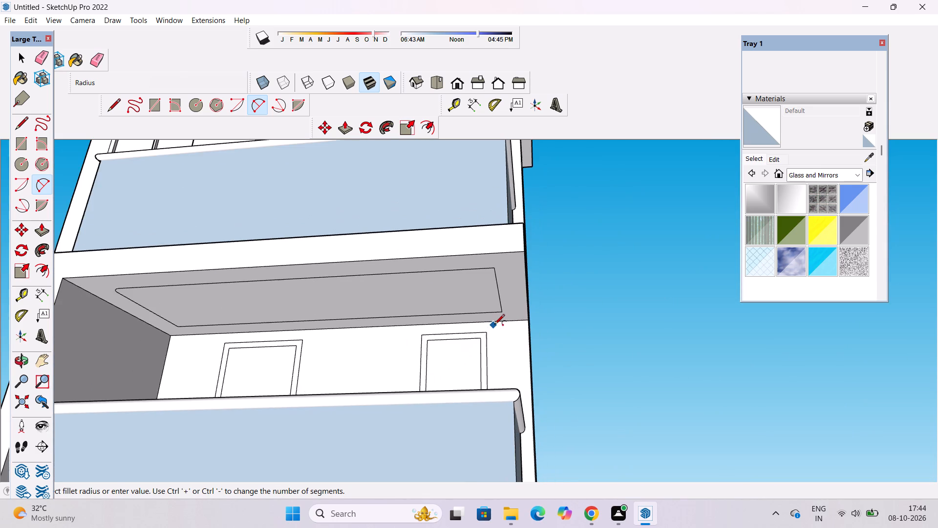
scroll(504, 319, down, 3)
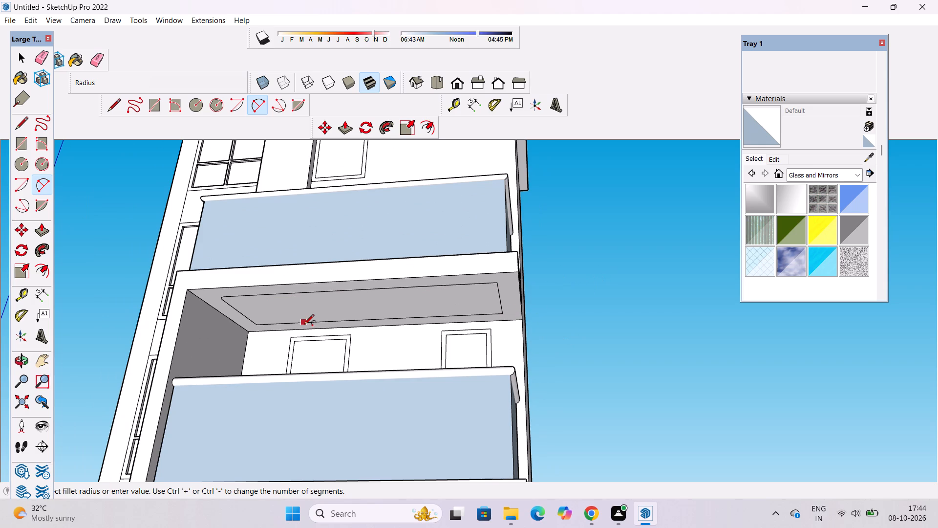
scroll(509, 292, down, 2)
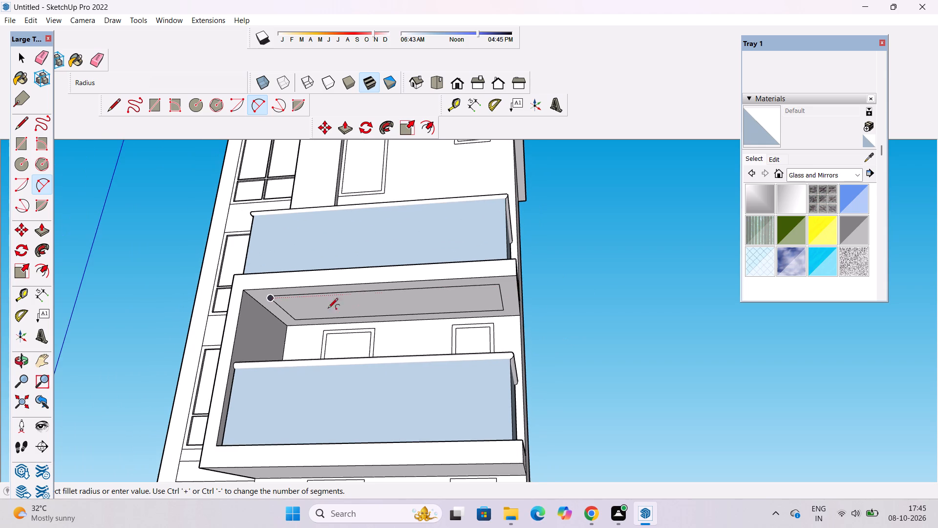
scroll(310, 314, up, 3)
scroll(253, 311, up, 6)
scroll(249, 283, down, 3)
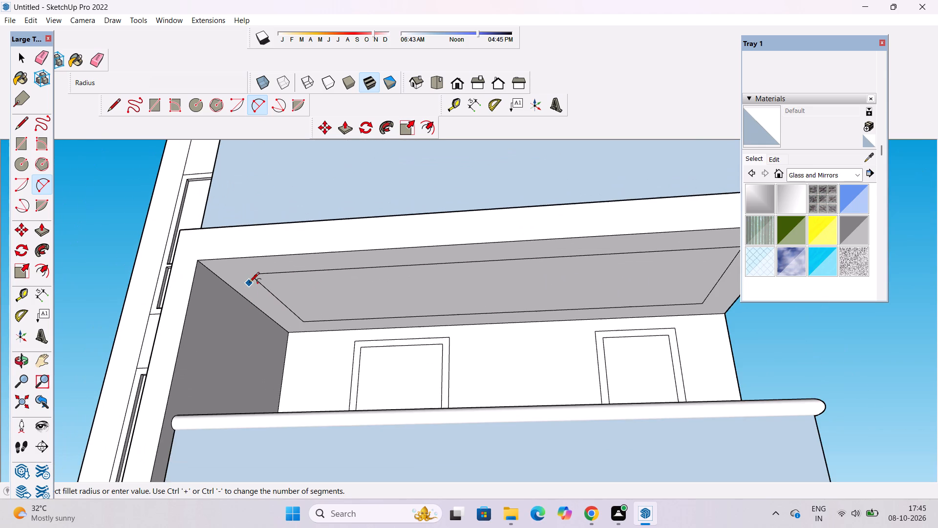
scroll(249, 283, down, 3)
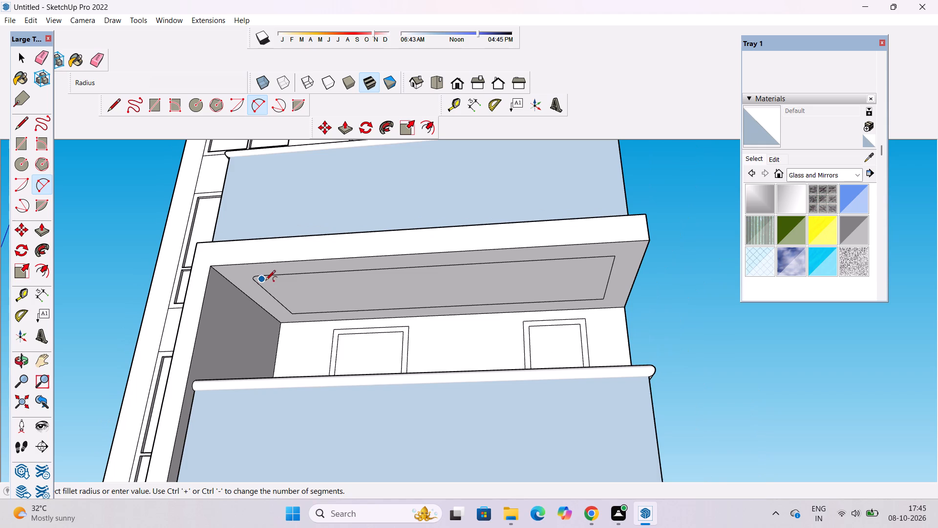
scroll(265, 284, up, 11)
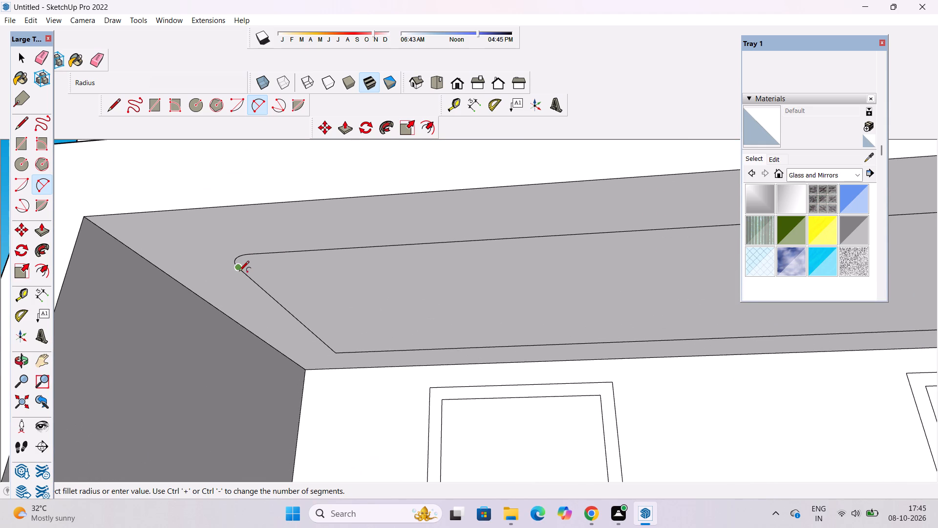
scroll(236, 270, down, 12)
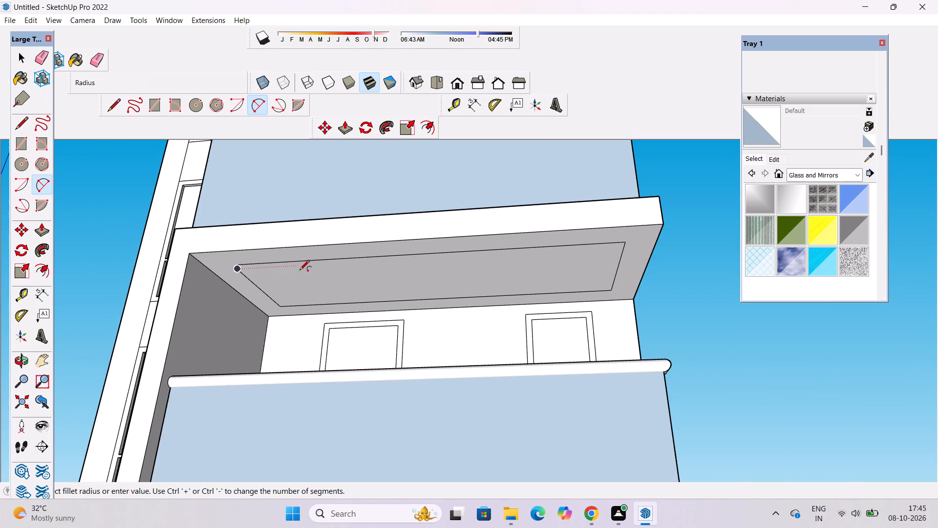
scroll(299, 271, down, 9)
scroll(389, 280, up, 3)
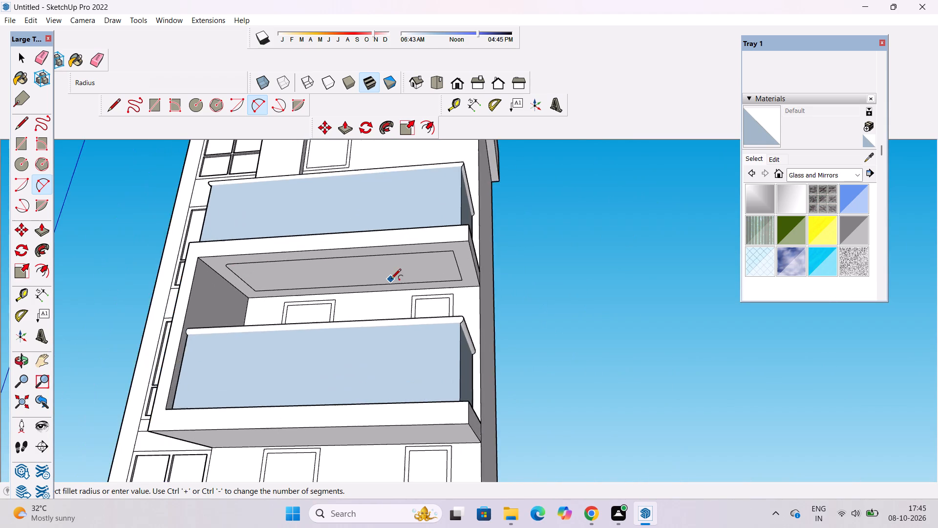
Round the inner ceiling outline's front corner at the balcony's open end with a small two-point arc fillet.
scroll(391, 280, up, 3)
scroll(472, 248, up, 8)
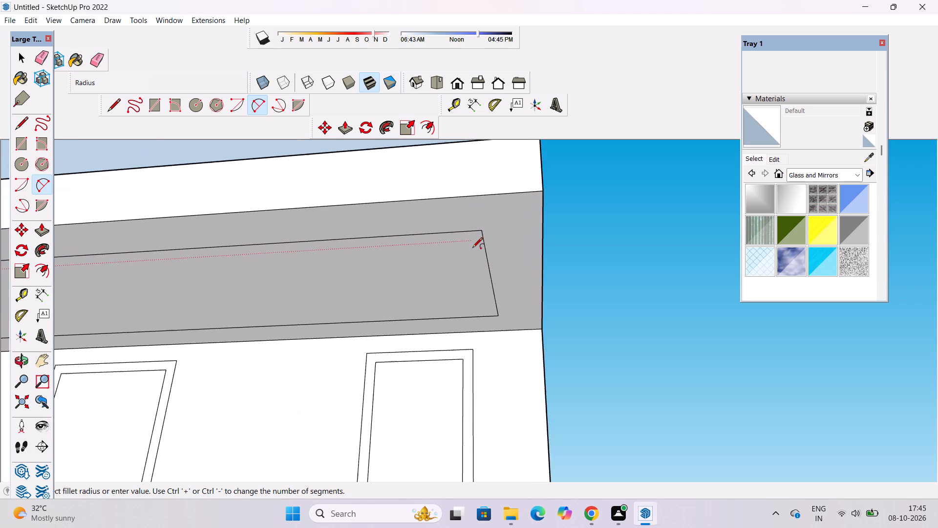
scroll(472, 248, up, 2)
click(485, 239)
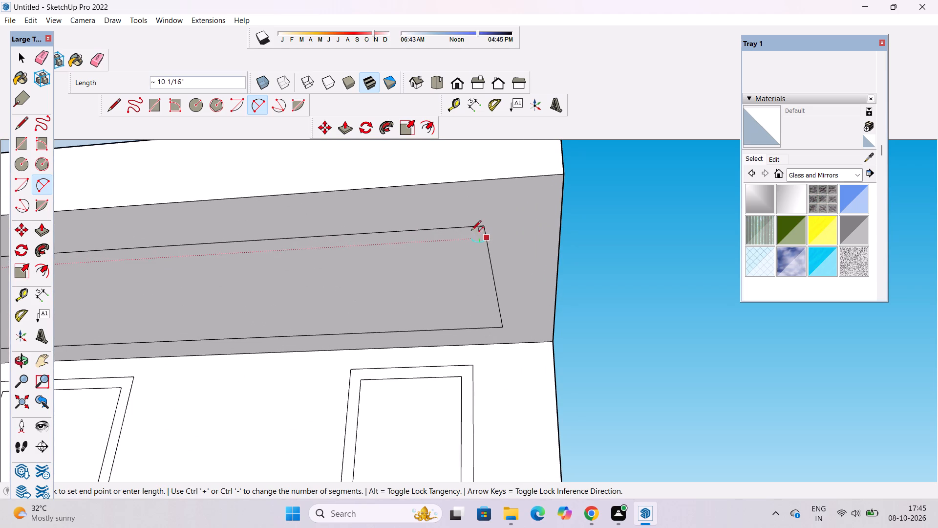
double_click(459, 228)
Round the inner ceiling outline's rear corner nearest the balcony's side wall with a small two-point arc fillet.
scroll(484, 220, down, 4)
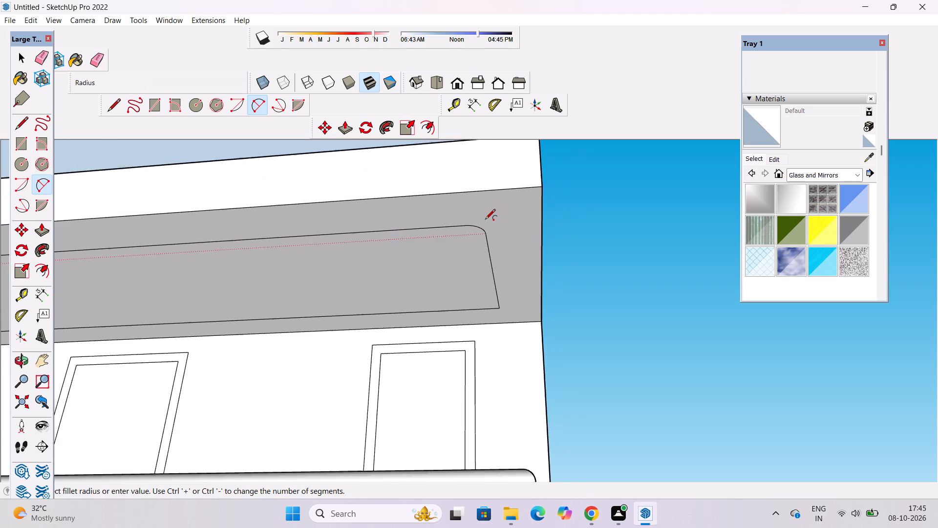
scroll(486, 220, down, 10)
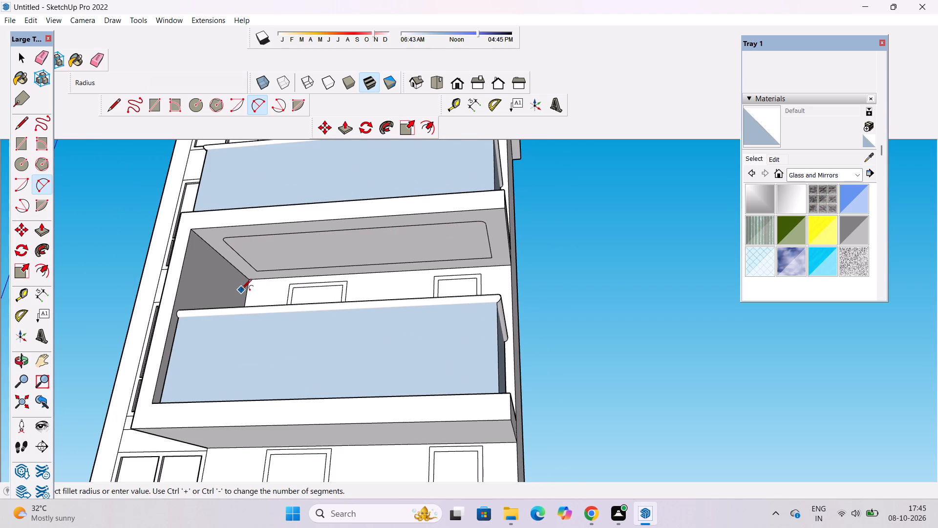
scroll(251, 278, up, 6)
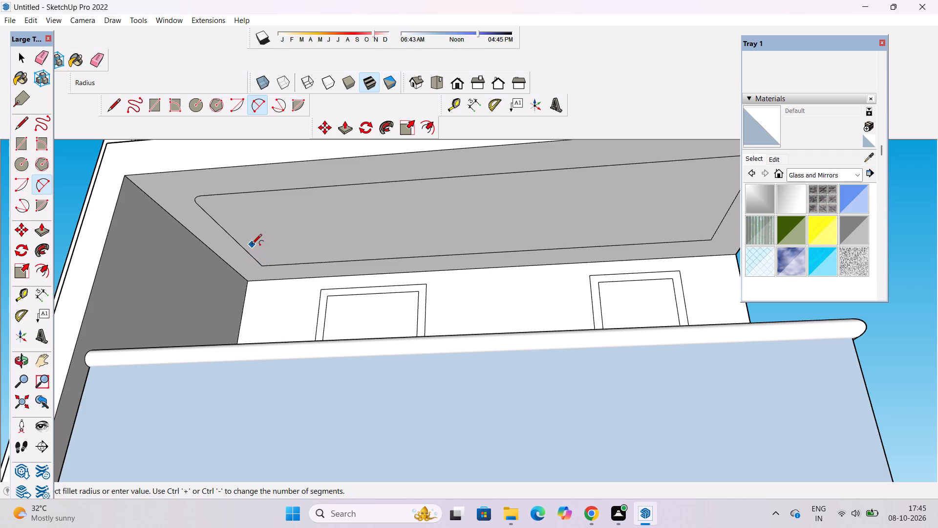
scroll(245, 245, down, 3)
scroll(245, 245, up, 11)
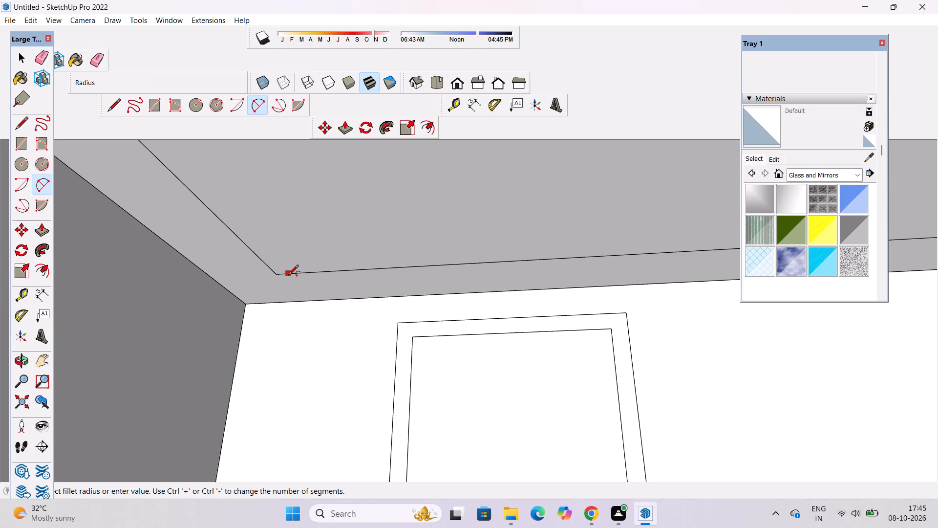
scroll(277, 278, down, 3)
scroll(273, 281, up, 2)
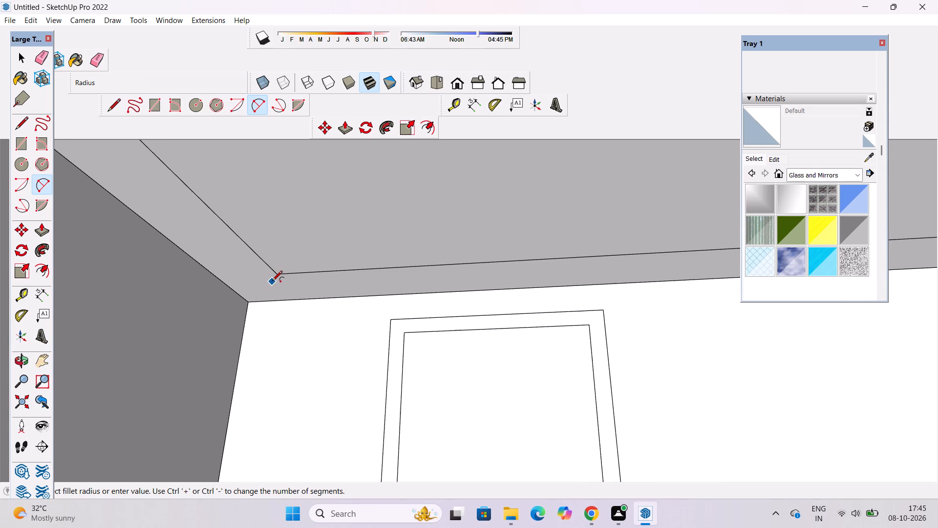
scroll(250, 286, down, 2)
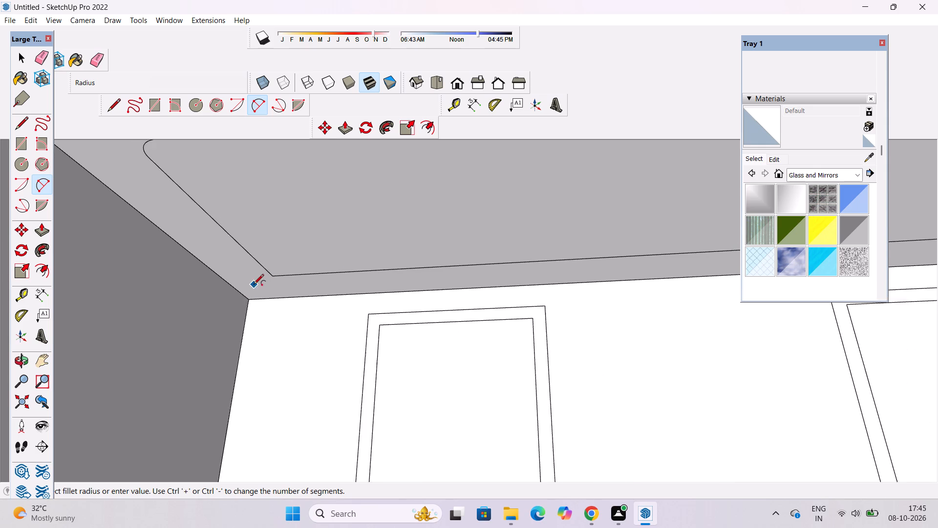
scroll(254, 285, up, 7)
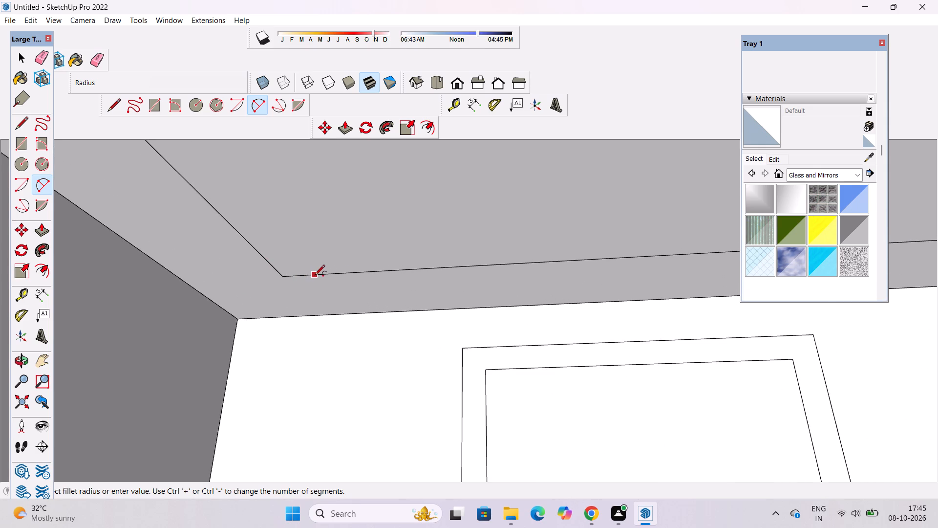
scroll(314, 275, down, 9)
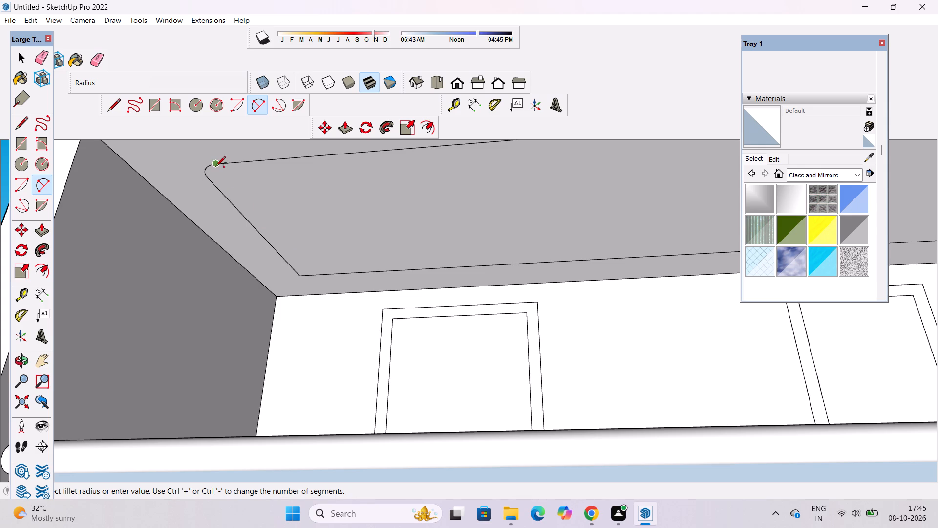
click(314, 275)
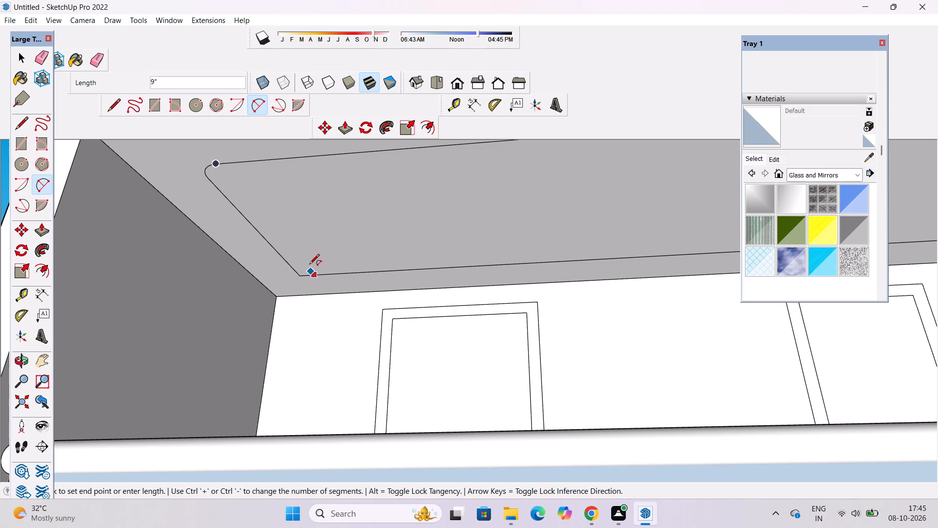
scroll(308, 265, down, 1)
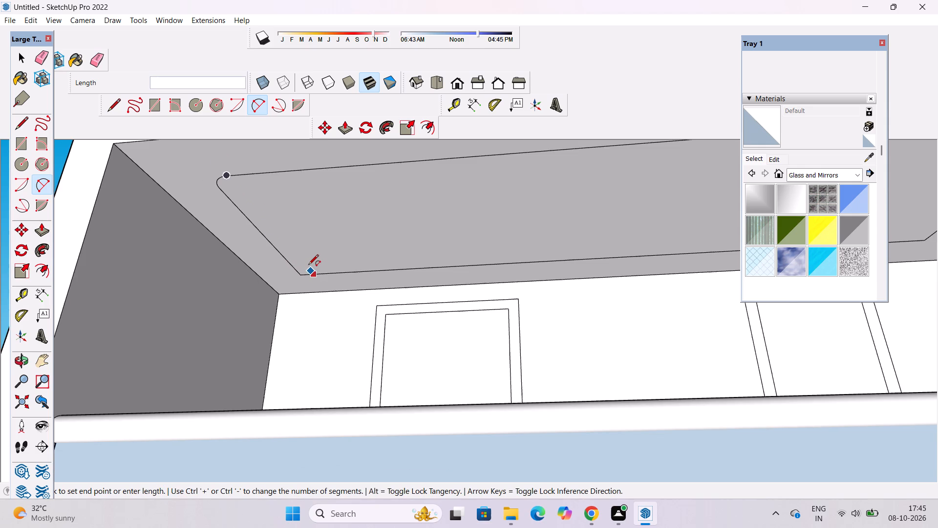
scroll(288, 262, up, 2)
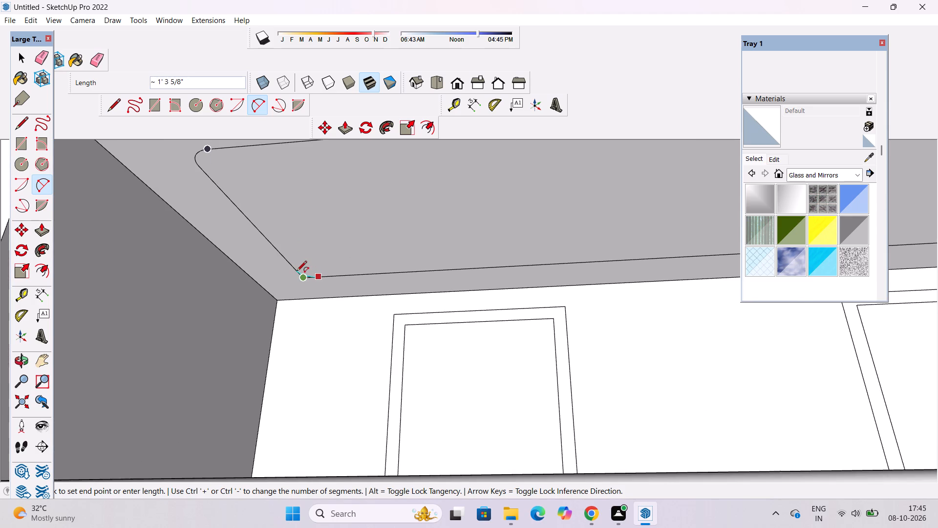
scroll(304, 281, up, 9)
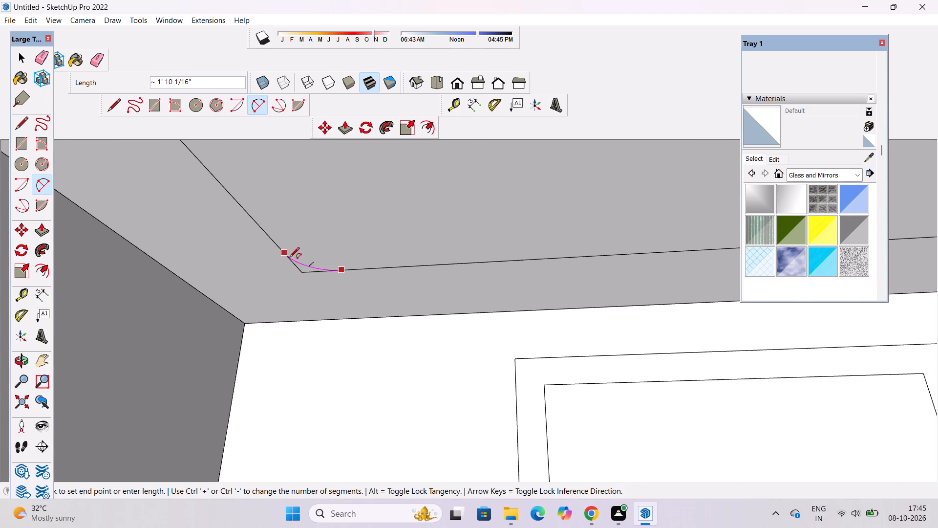
double_click(285, 256)
Round the inner ceiling outline's remaining rear corner at the balcony's open end with a small two-point arc fillet.
scroll(201, 270, down, 11)
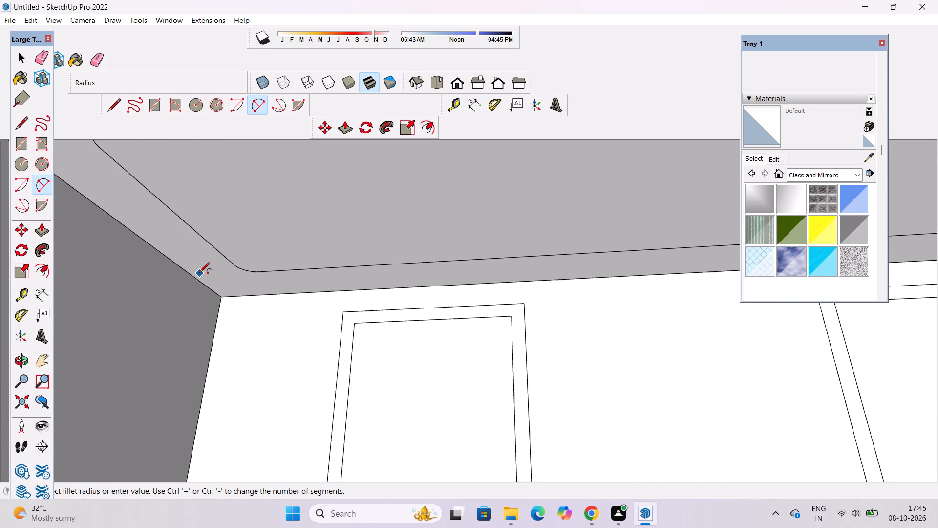
scroll(199, 273, down, 3)
scroll(242, 266, down, 7)
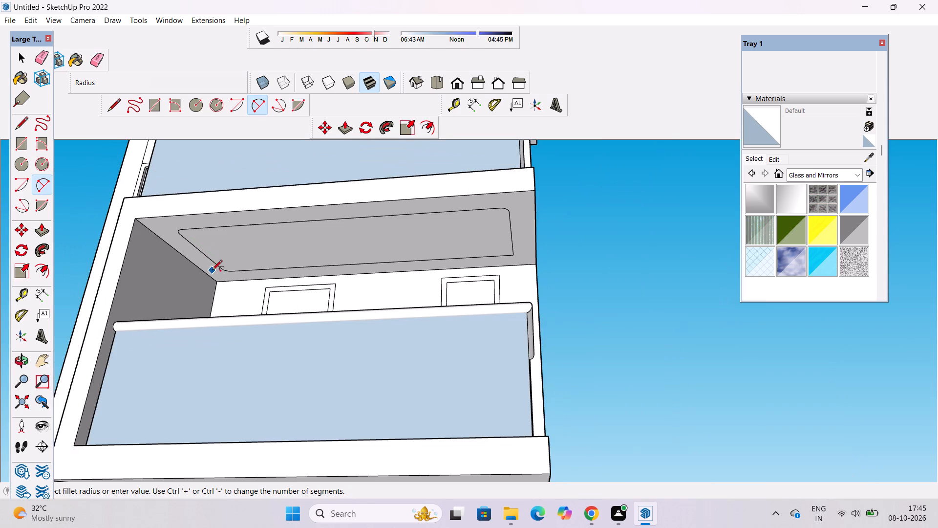
scroll(212, 271, down, 3)
scroll(358, 266, up, 9)
scroll(410, 262, down, 2)
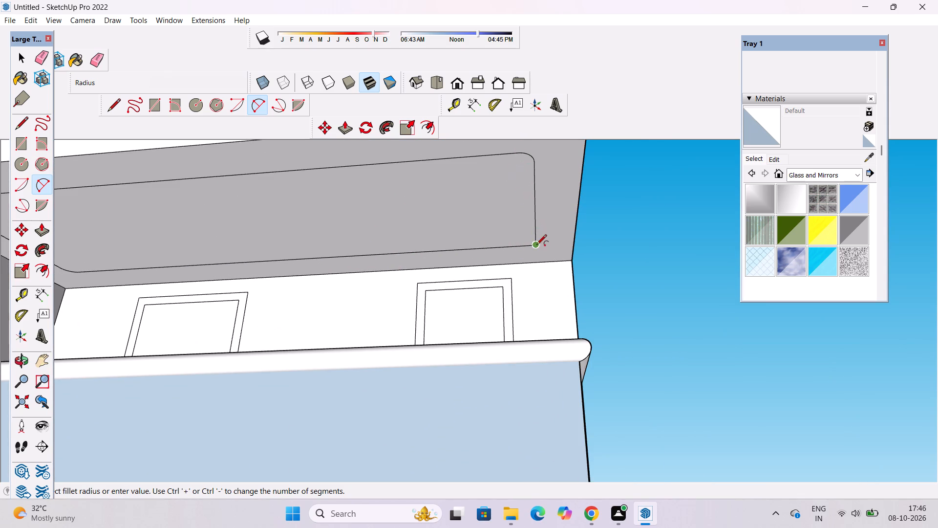
scroll(533, 232, down, 4)
scroll(203, 243, up, 4)
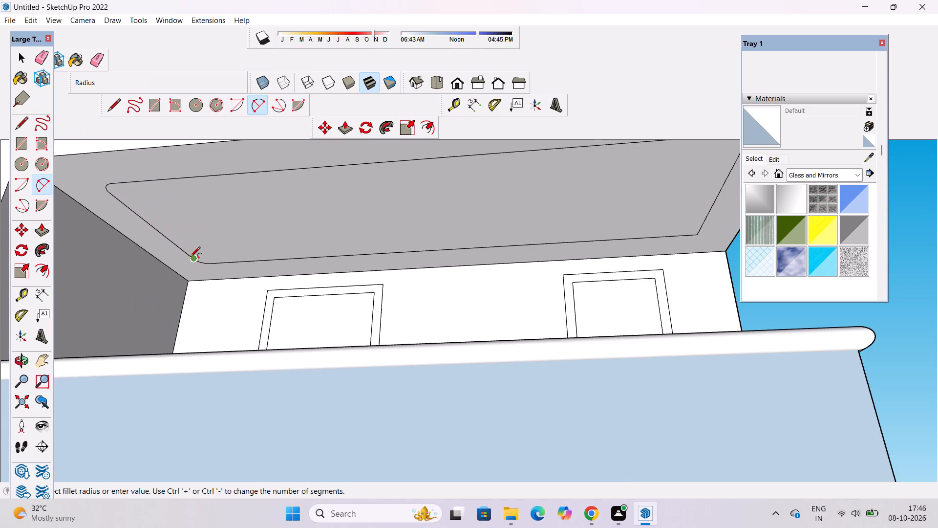
scroll(190, 258, down, 7)
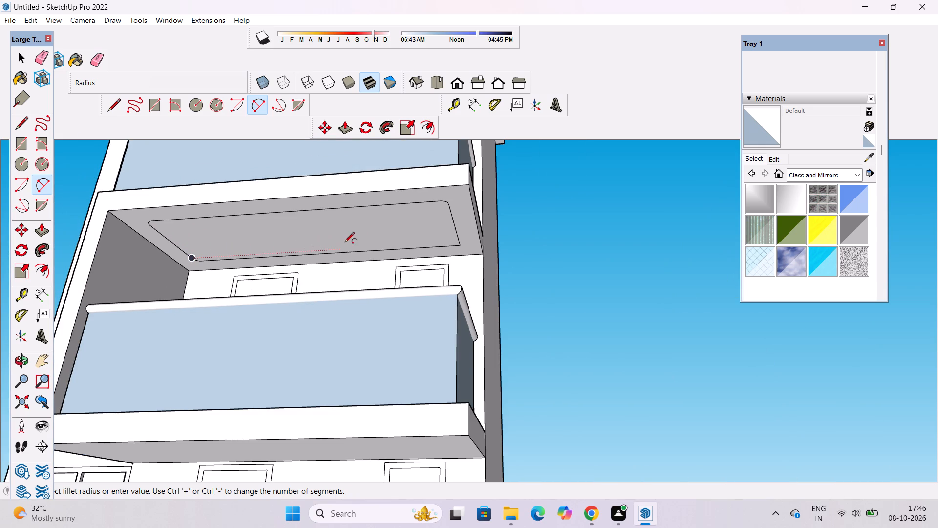
scroll(384, 242, up, 5)
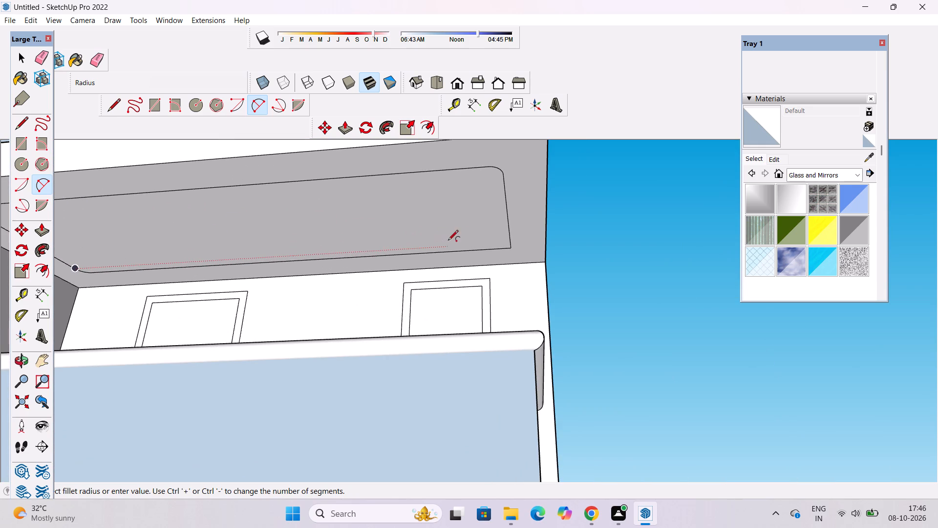
scroll(507, 246, up, 8)
click(512, 239)
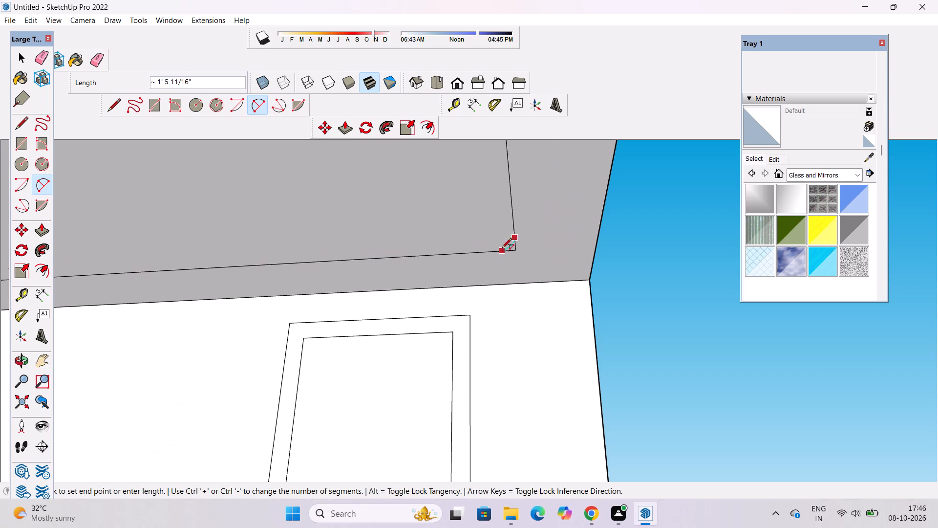
double_click(490, 254)
key(space)
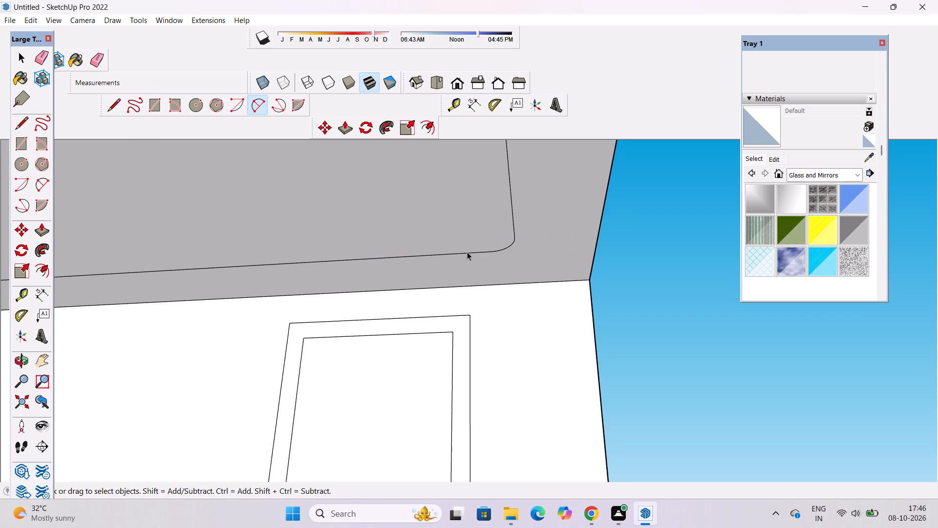
key(space)
Examine the balcony ceiling's rounded outline from below and from the front, checking all four corners.
key(o)
scroll(502, 262, down, 8)
shift+drag(419, 268, 607, 261)
scroll(599, 257, down, 4)
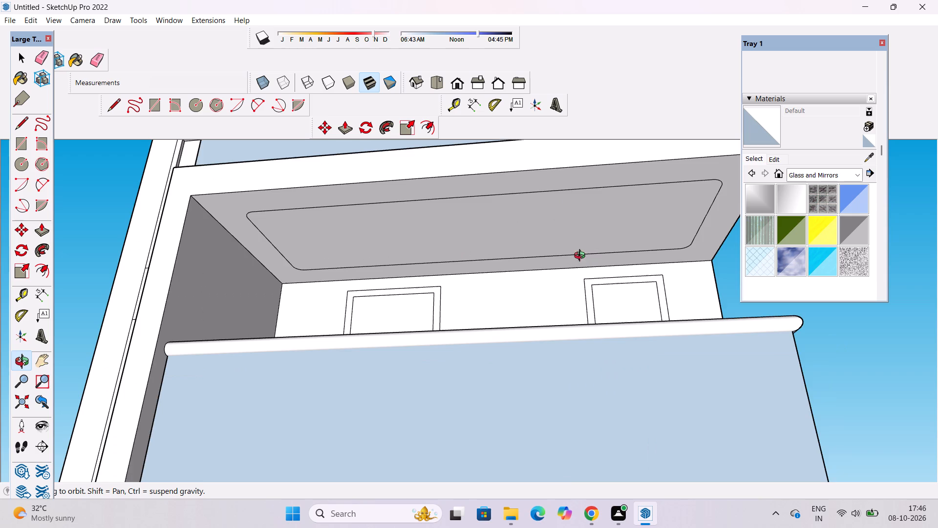
scroll(543, 252, down, 2)
drag(534, 248, 576, 241)
drag(577, 241, 578, 247)
scroll(566, 252, up, 2)
shift+drag(550, 243, 535, 246)
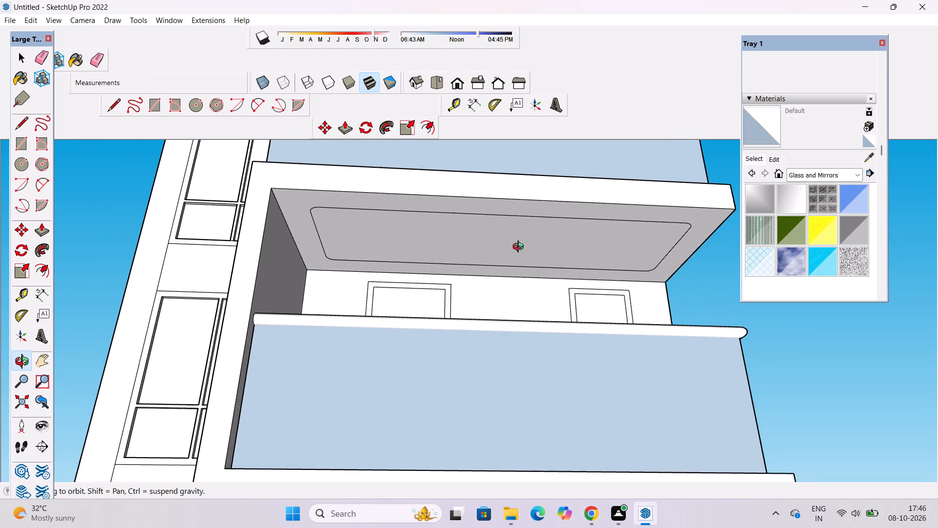
drag(504, 248, 491, 248)
shift+drag(495, 249, 485, 262)
drag(461, 252, 457, 230)
scroll(466, 247, up, 3)
drag(464, 242, 446, 251)
click(446, 251)
drag(430, 264, 448, 252)
drag(448, 252, 442, 264)
shift+scroll(442, 265, up, 4)
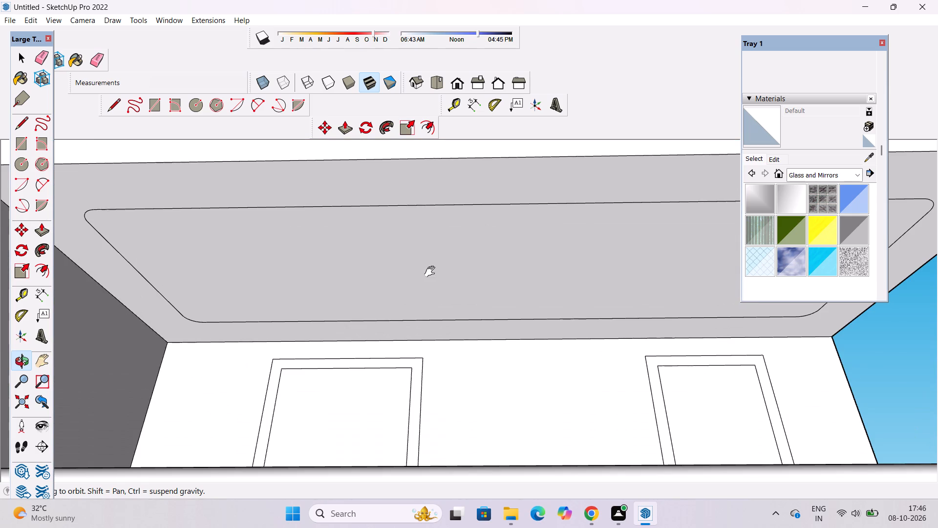
shift+drag(432, 272, 421, 262)
shift+scroll(411, 246, down, 5)
shift+drag(409, 246, 387, 257)
key(space)
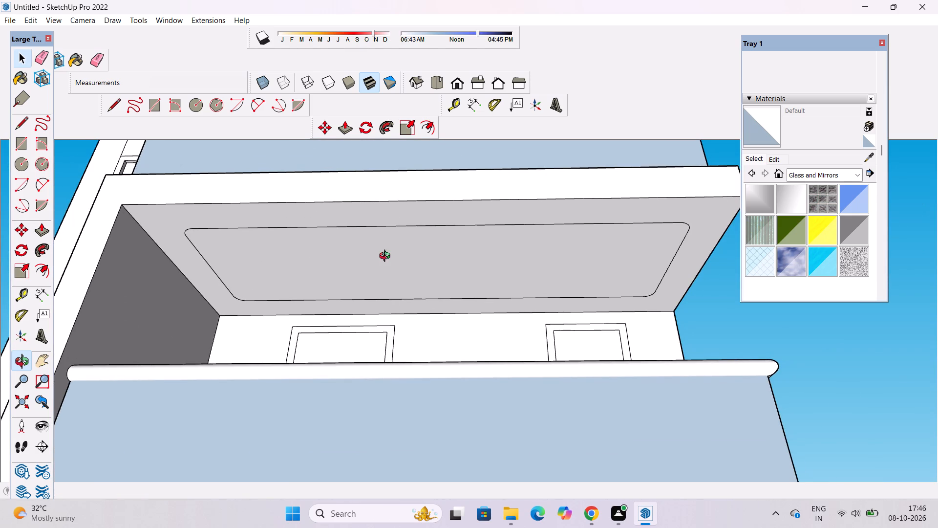
Offset the rounded ceiling panel's outline inward by about 5 5/8" to form a narrow border.
key(l)
key(o)
key(f)
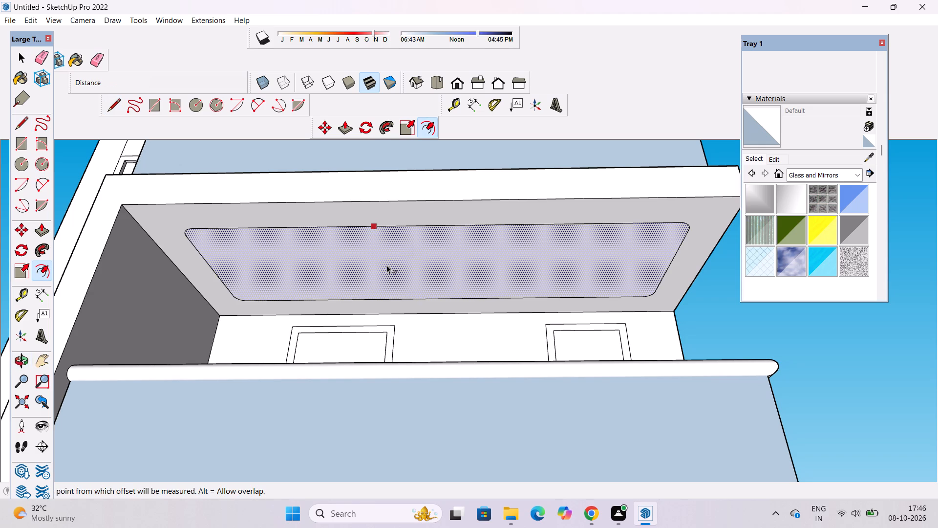
click(407, 229)
scroll(406, 235, up, 2)
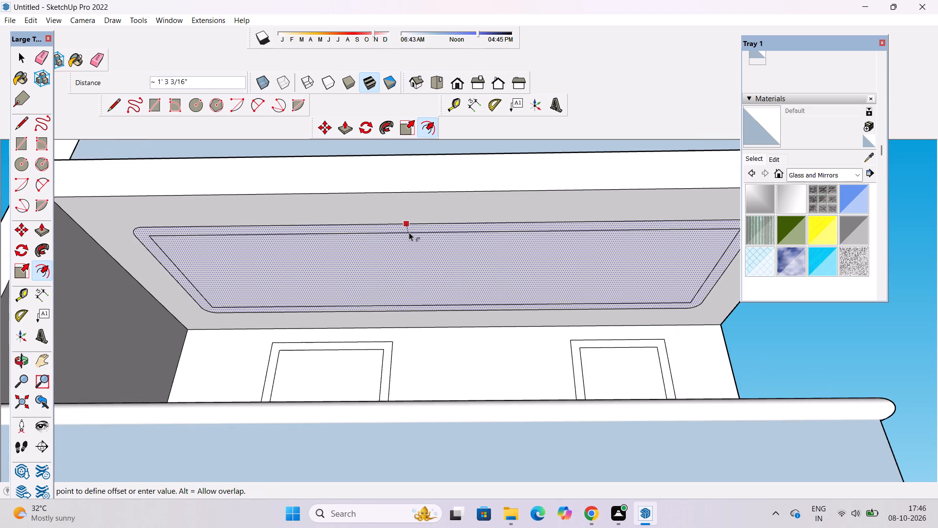
scroll(412, 230, up, 1)
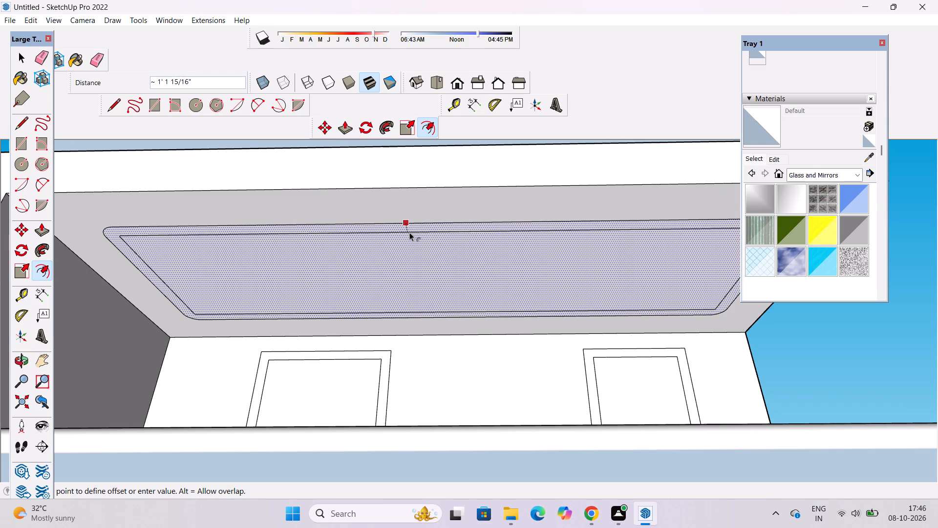
scroll(410, 231, down, 1)
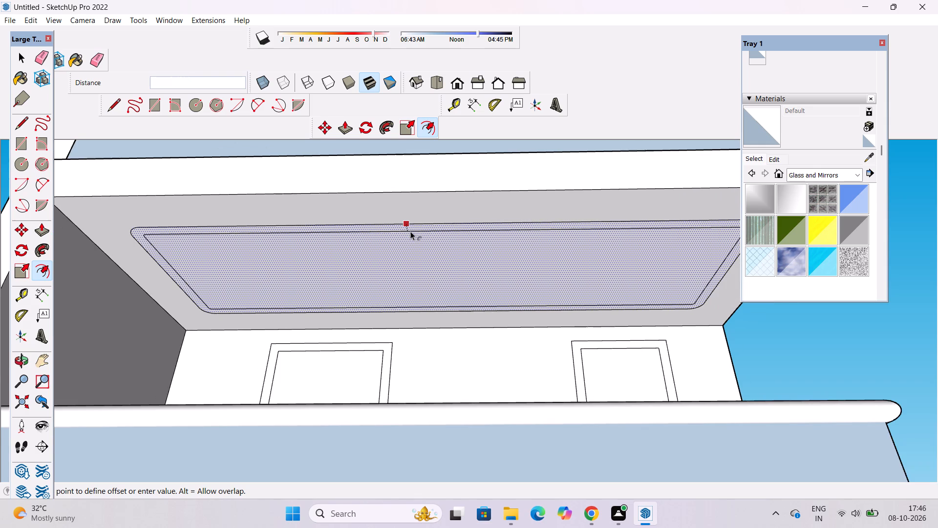
scroll(410, 231, down, 4)
scroll(410, 231, up, 3)
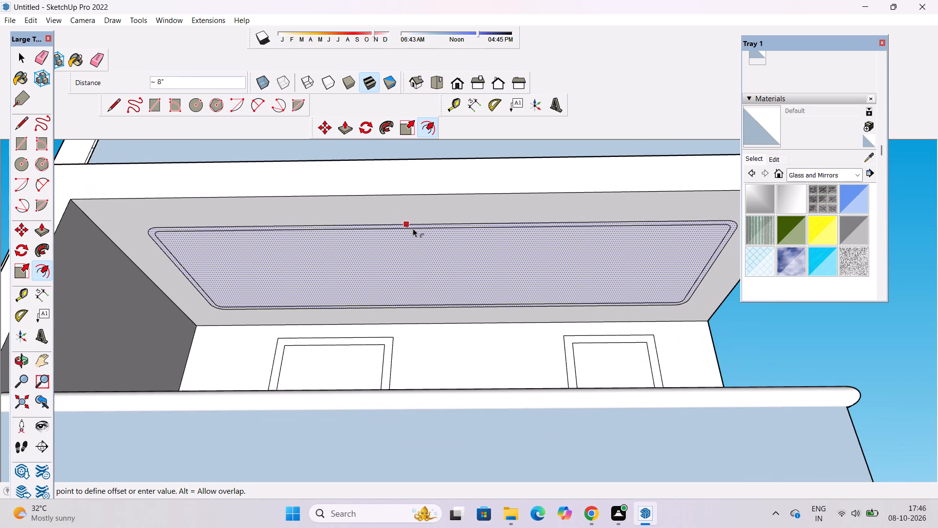
scroll(413, 228, up, 2)
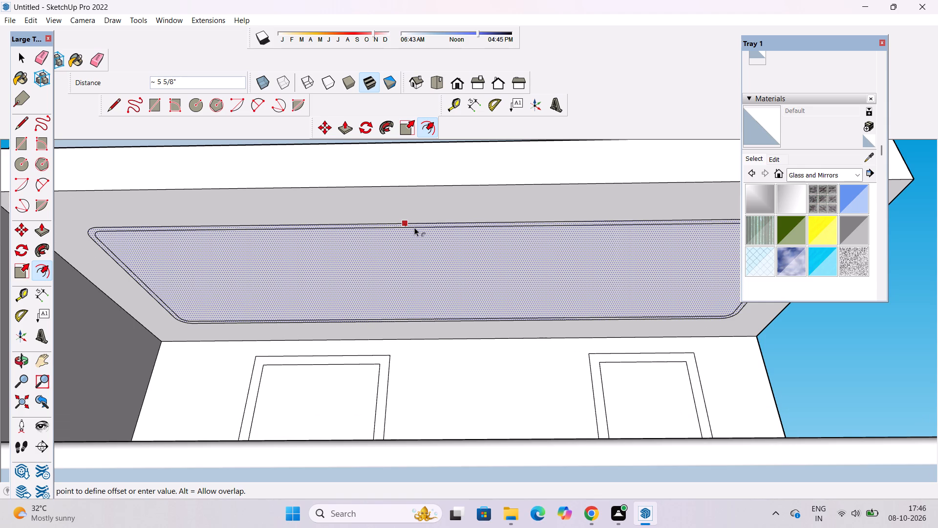
click(415, 226)
scroll(277, 215, down, 5)
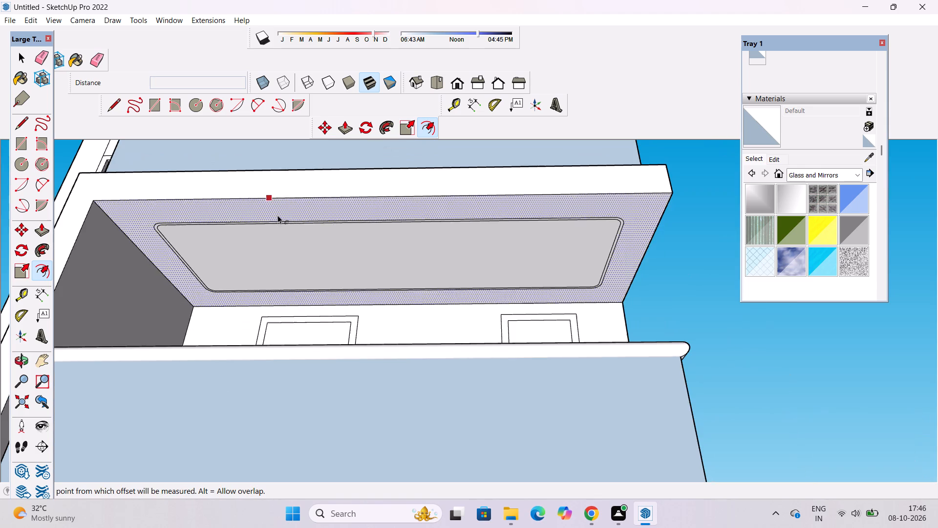
Examine the balcony ceiling's bordered panel from below, and the stacked balconies and facade from the front and open side.
key(o)
drag(331, 286, 328, 239)
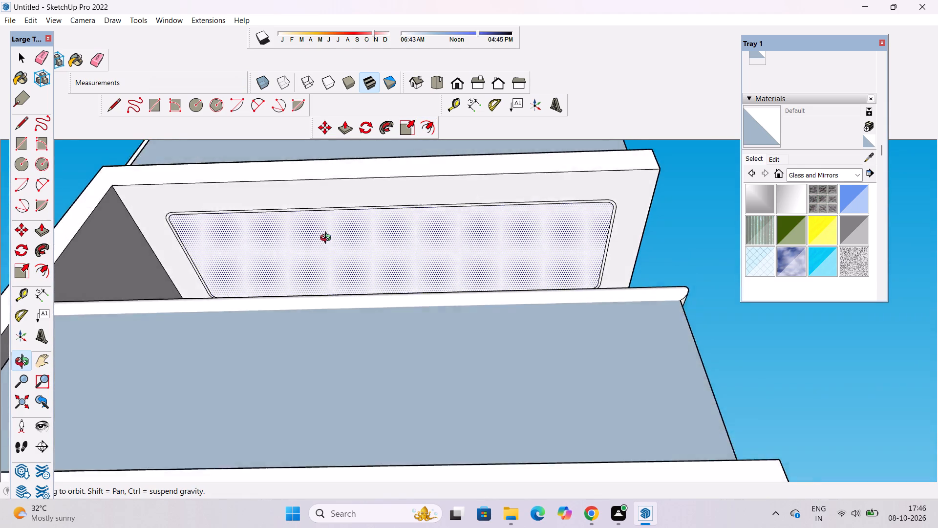
drag(328, 239, 328, 264)
scroll(330, 255, down, 5)
drag(342, 262, 351, 292)
scroll(365, 286, up, 3)
drag(393, 262, 396, 310)
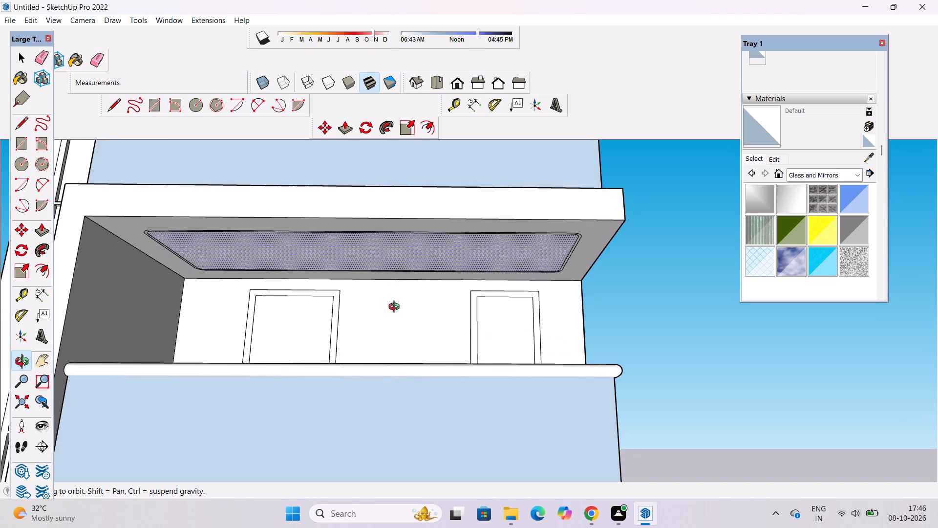
scroll(394, 264, down, 2)
drag(396, 261, 396, 310)
shift+drag(492, 273, 483, 307)
shift+drag(483, 307, 347, 329)
drag(484, 318, 483, 313)
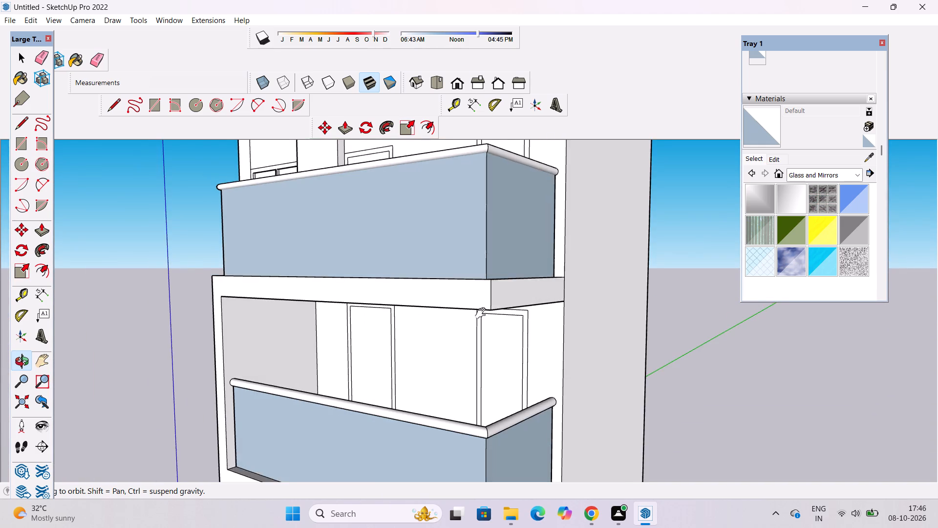
drag(483, 313, 469, 284)
drag(527, 253, 637, 352)
drag(256, 245, 647, 280)
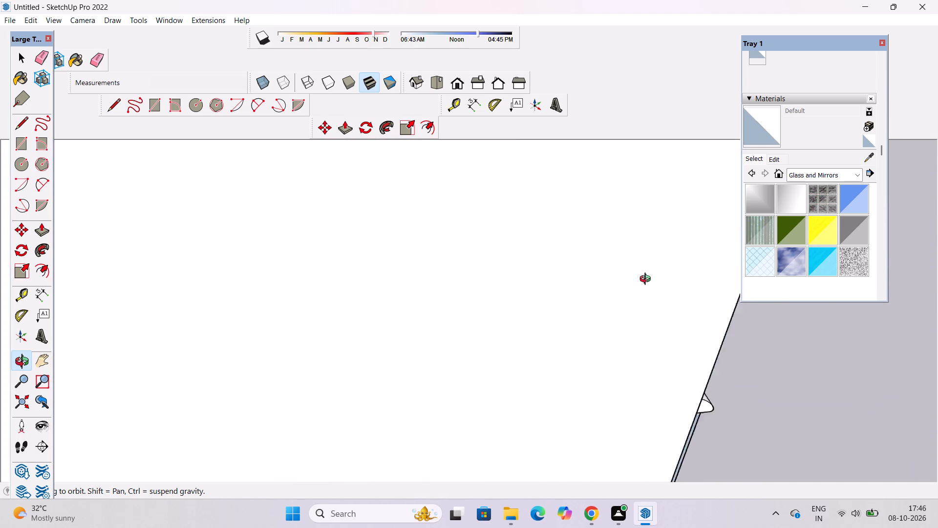
drag(647, 280, 262, 202)
scroll(268, 197, down, 3)
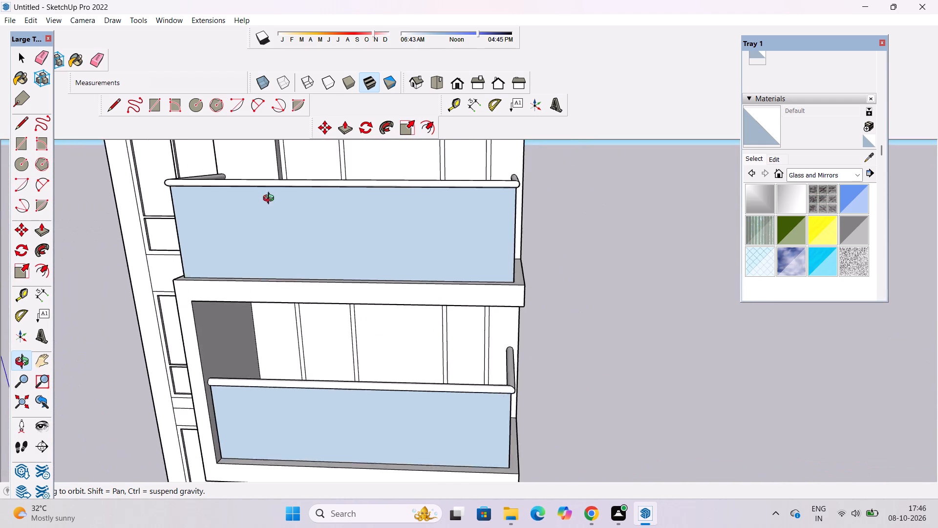
scroll(271, 199, down, 2)
shift+drag(345, 294, 345, 212)
drag(542, 305, 457, 335)
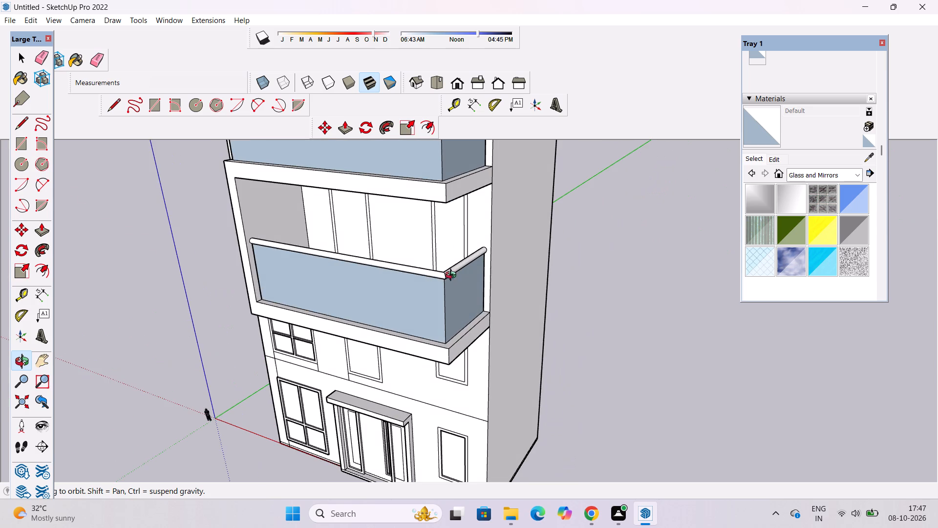
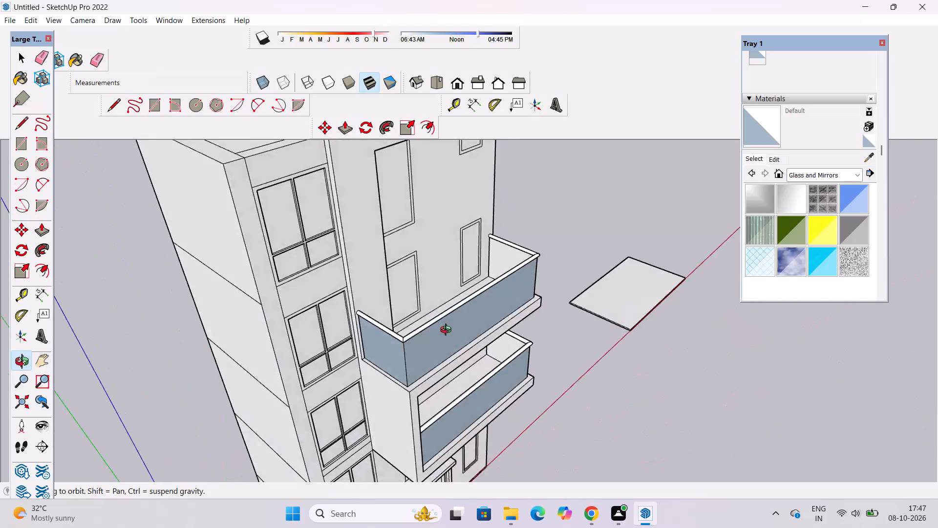
Examine the building's glass balconies, windowed front facade and rooftop parapet from several sides.
drag(546, 304, 426, 287)
scroll(447, 262, up, 2)
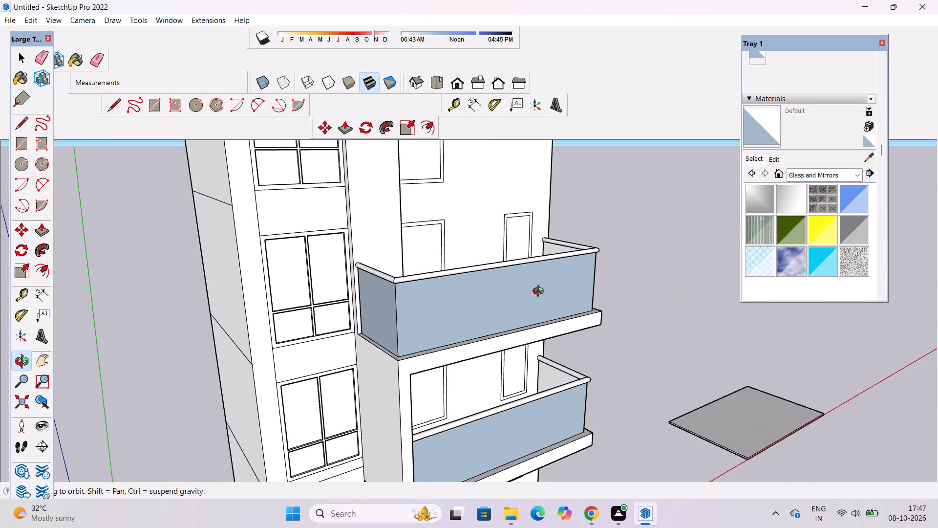
drag(540, 292, 291, 274)
drag(290, 273, 309, 285)
drag(318, 286, 348, 294)
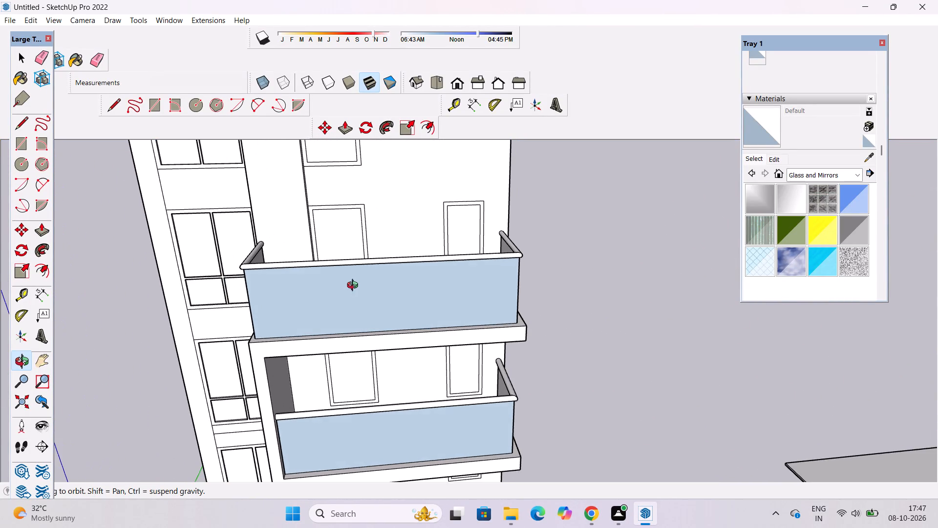
scroll(361, 277, down, 2)
shift+drag(361, 277, 371, 280)
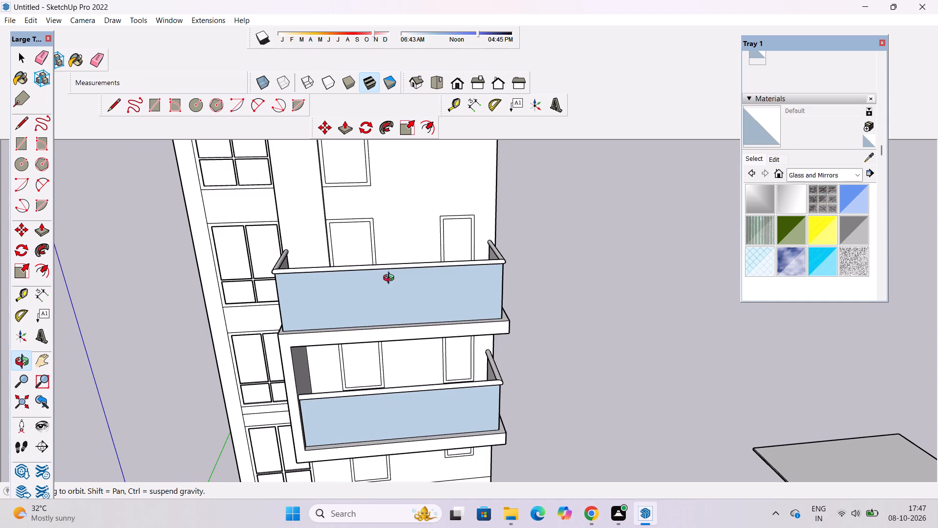
drag(480, 270, 406, 259)
shift+drag(406, 259, 399, 283)
drag(465, 285, 255, 304)
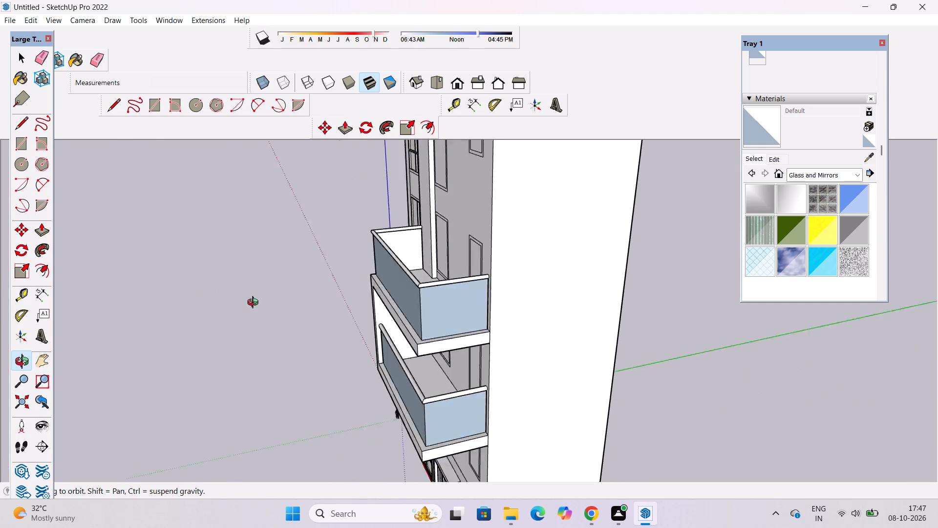
drag(255, 304, 512, 293)
shift+drag(439, 258, 437, 346)
scroll(422, 250, down, 5)
drag(438, 288, 429, 170)
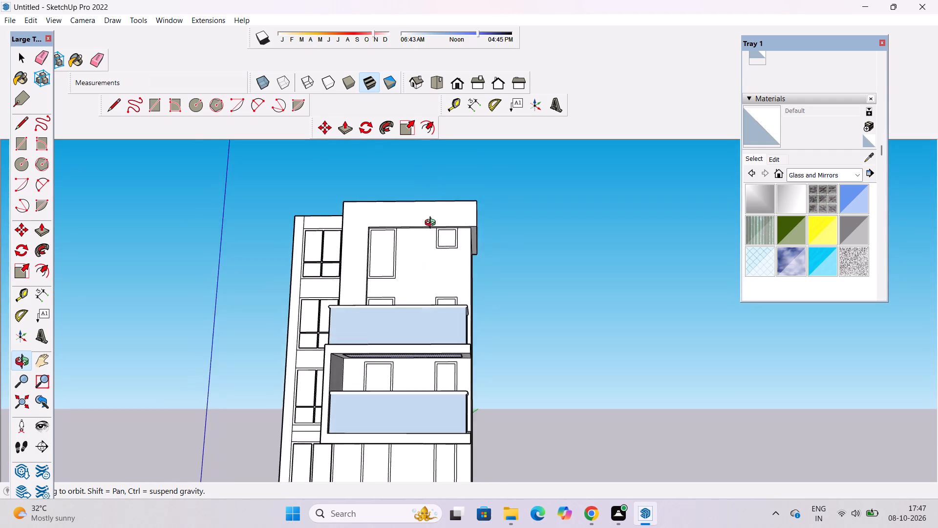
scroll(432, 224, up, 13)
drag(484, 274, 275, 235)
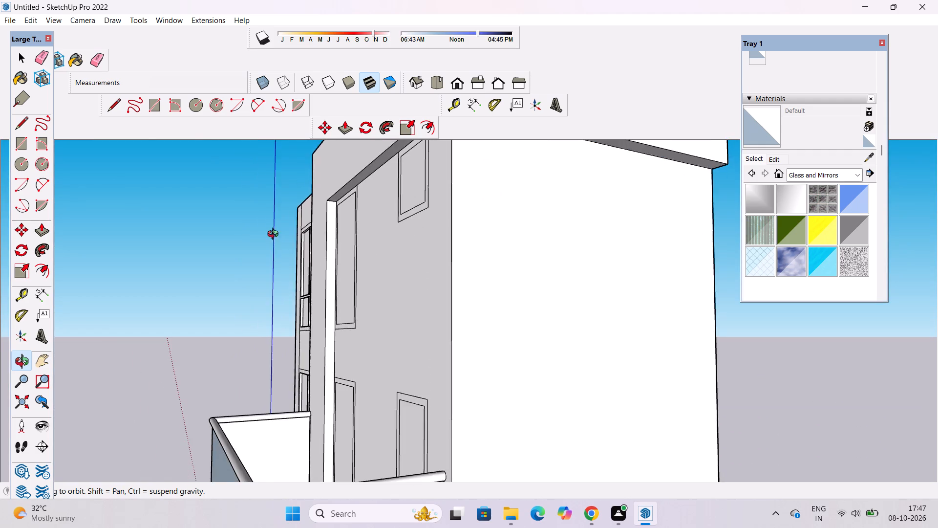
drag(280, 251, 302, 282)
drag(292, 289, 320, 302)
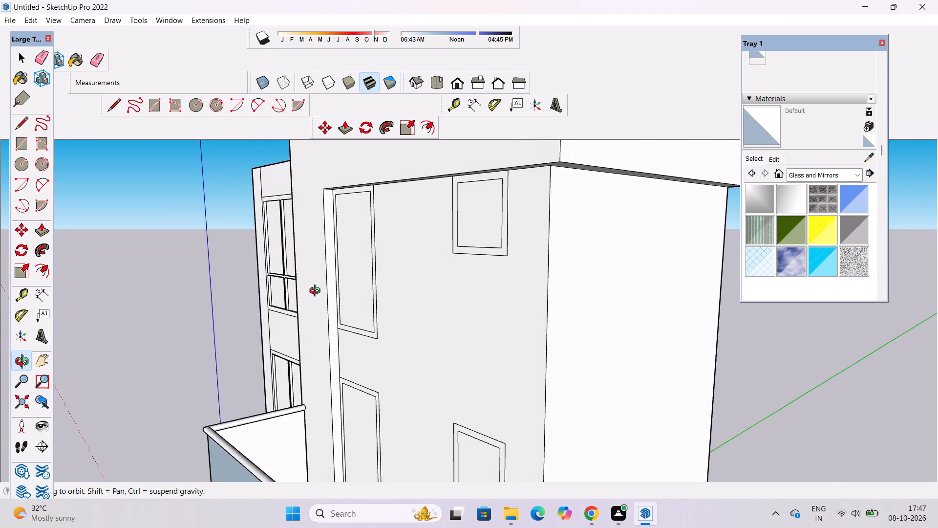
scroll(293, 263, down, 3)
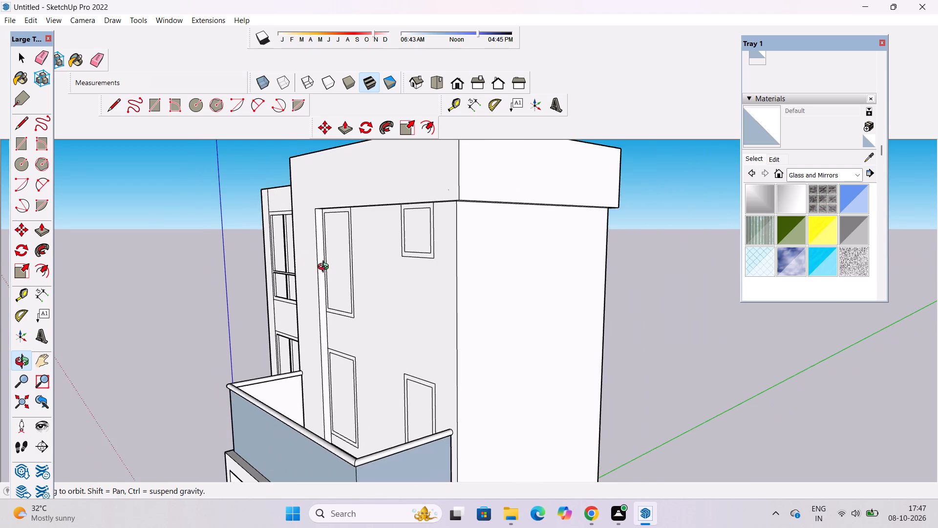
drag(327, 267, 402, 311)
drag(403, 313, 376, 308)
drag(373, 308, 413, 265)
scroll(426, 257, down, 6)
scroll(482, 256, up, 4)
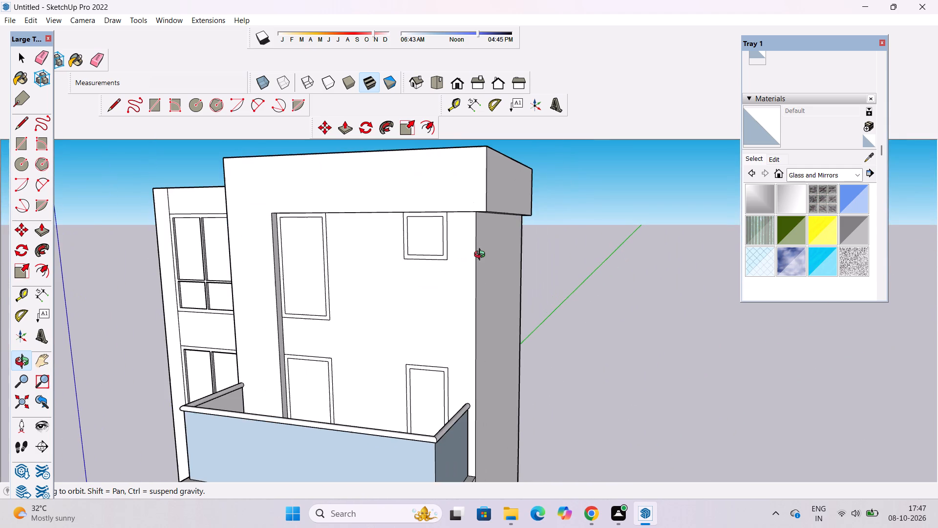
drag(454, 313, 500, 246)
drag(500, 246, 562, 304)
scroll(413, 294, down, 5)
shift+drag(336, 326, 455, 364)
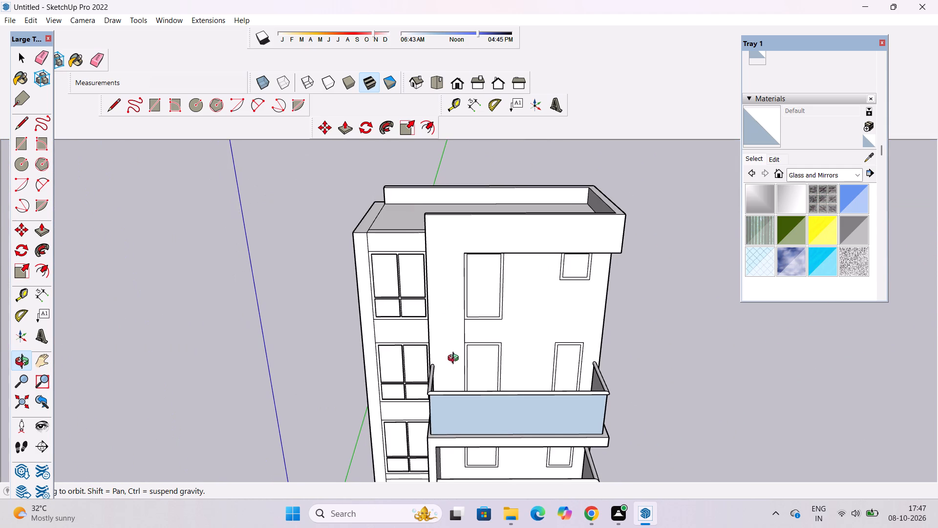
key(space)
key(o)
scroll(414, 306, up, 5)
drag(391, 302, 488, 345)
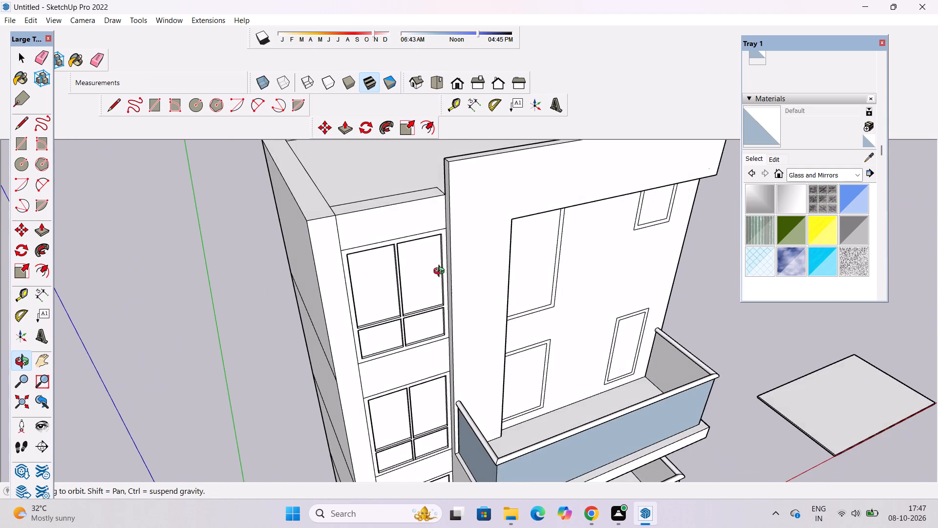
scroll(440, 270, up, 5)
shift+drag(440, 270, 457, 316)
drag(457, 316, 405, 286)
scroll(405, 286, down, 3)
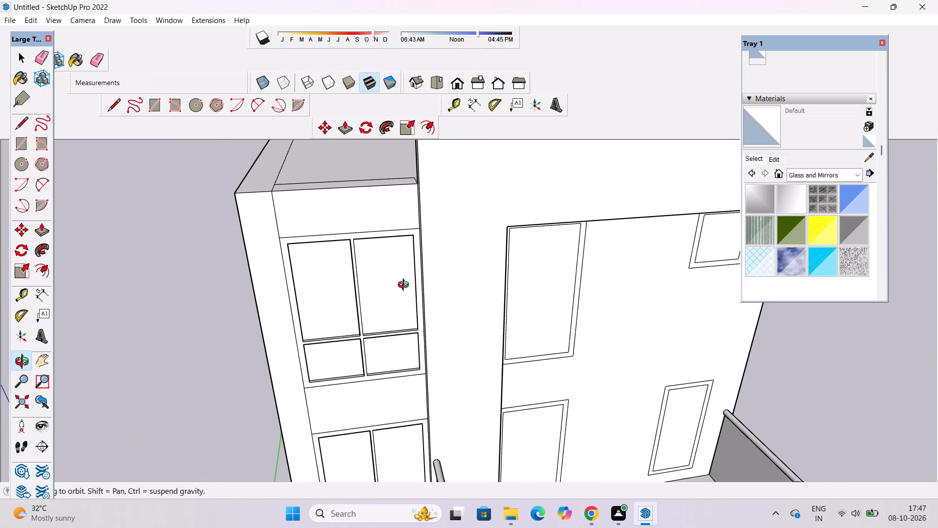
scroll(405, 286, down, 4)
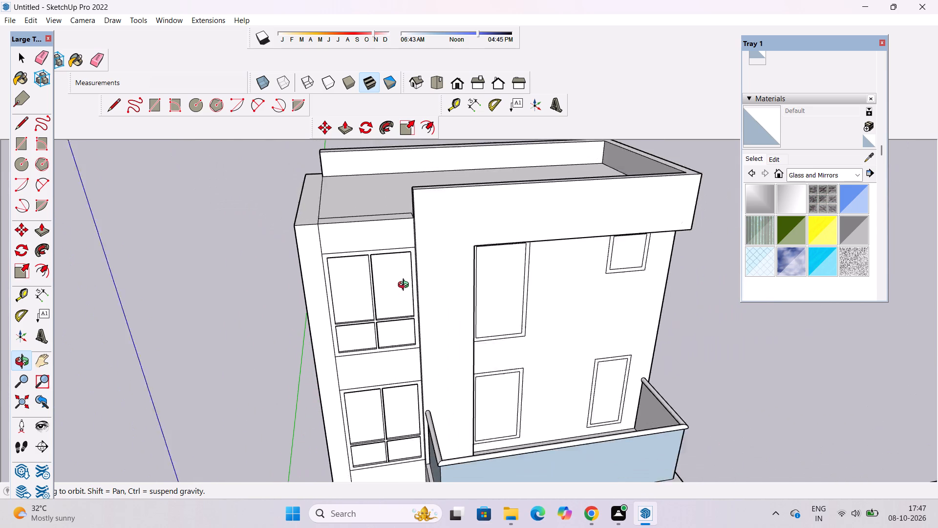
scroll(405, 286, down, 1)
shift+drag(434, 331, 408, 287)
drag(631, 406, 273, 352)
shift+drag(510, 273, 493, 387)
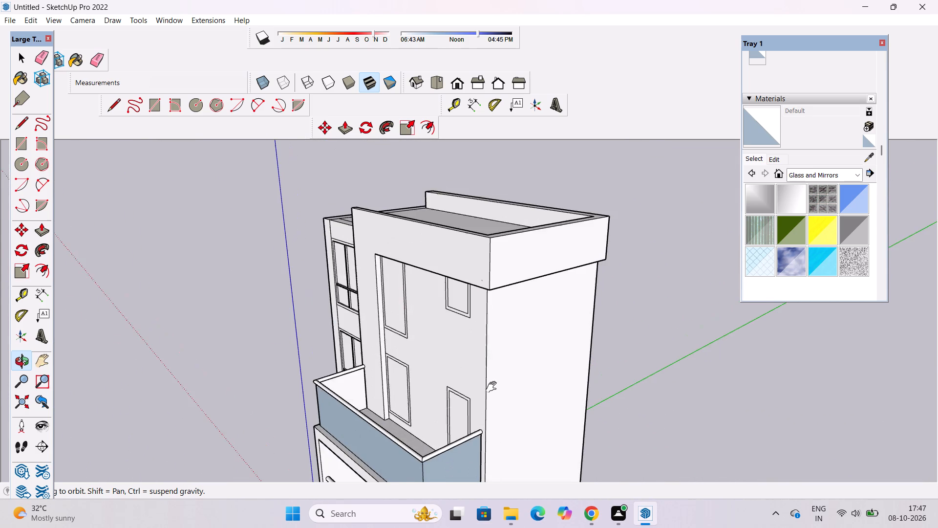
shift+drag(493, 387, 493, 387)
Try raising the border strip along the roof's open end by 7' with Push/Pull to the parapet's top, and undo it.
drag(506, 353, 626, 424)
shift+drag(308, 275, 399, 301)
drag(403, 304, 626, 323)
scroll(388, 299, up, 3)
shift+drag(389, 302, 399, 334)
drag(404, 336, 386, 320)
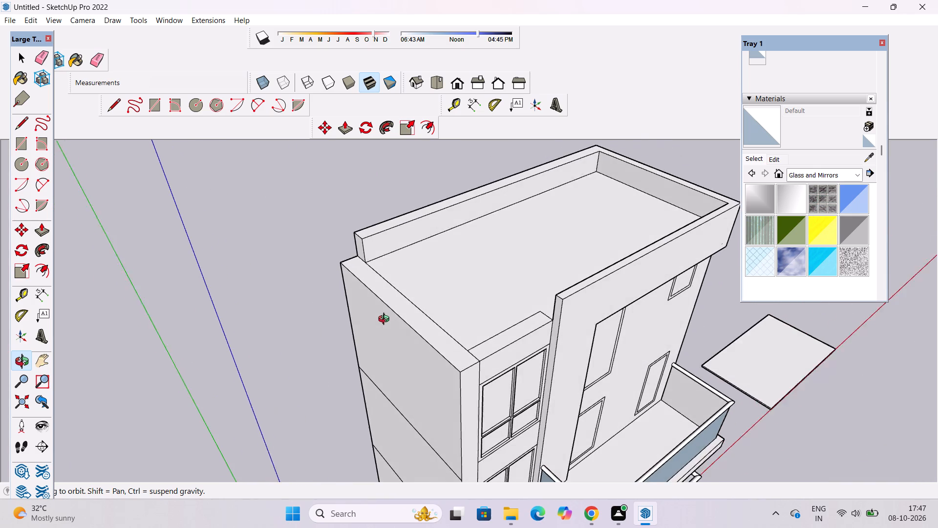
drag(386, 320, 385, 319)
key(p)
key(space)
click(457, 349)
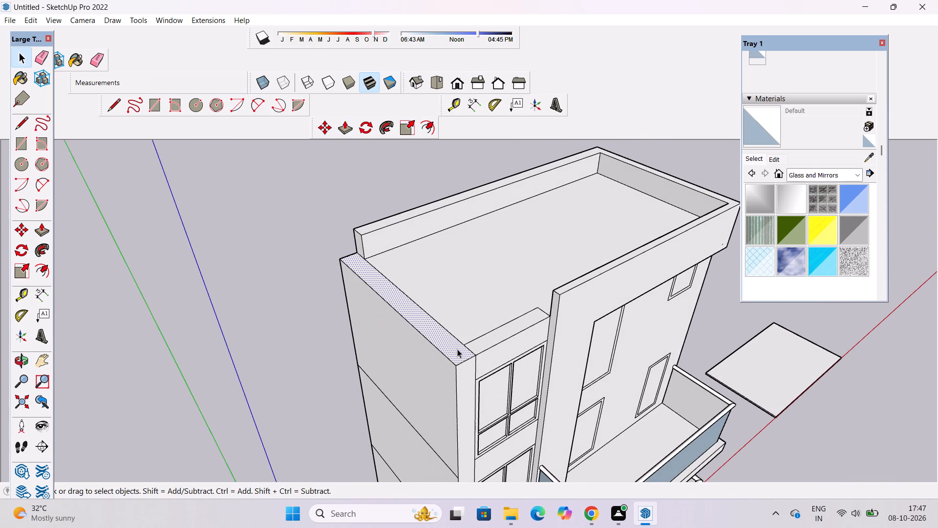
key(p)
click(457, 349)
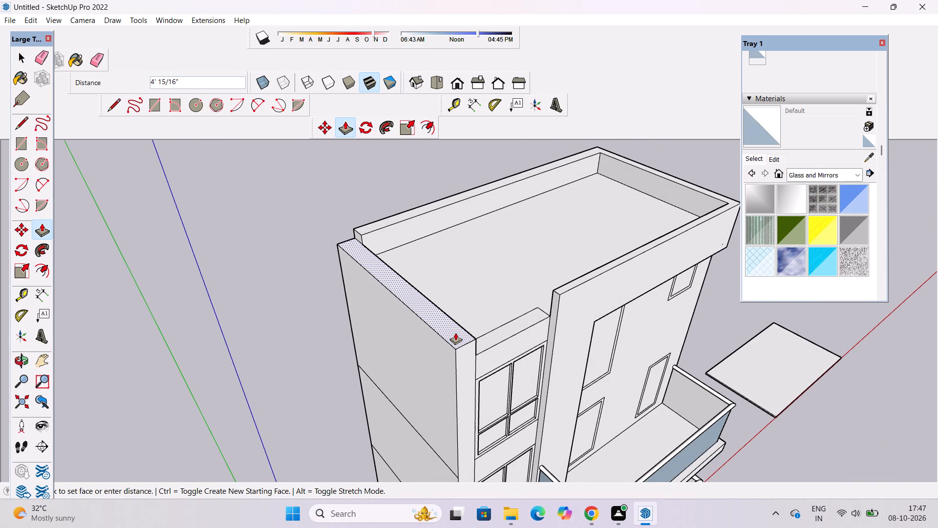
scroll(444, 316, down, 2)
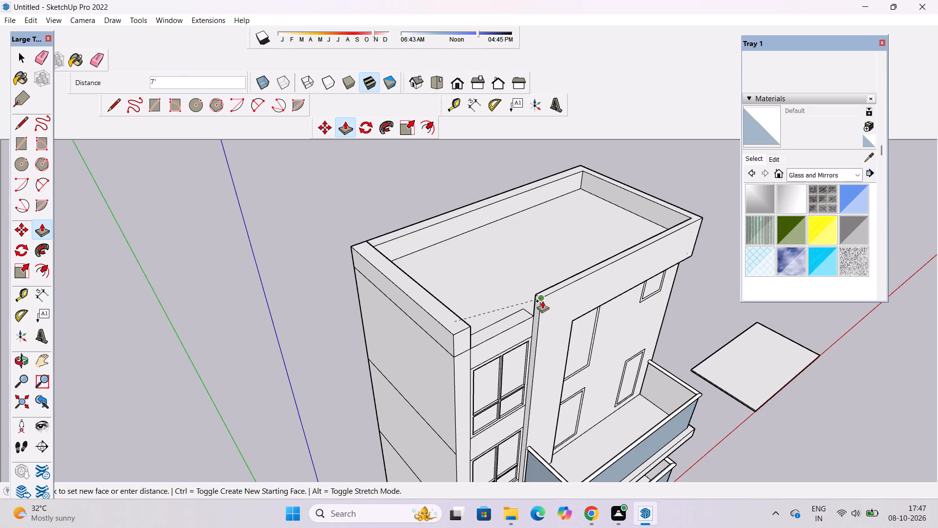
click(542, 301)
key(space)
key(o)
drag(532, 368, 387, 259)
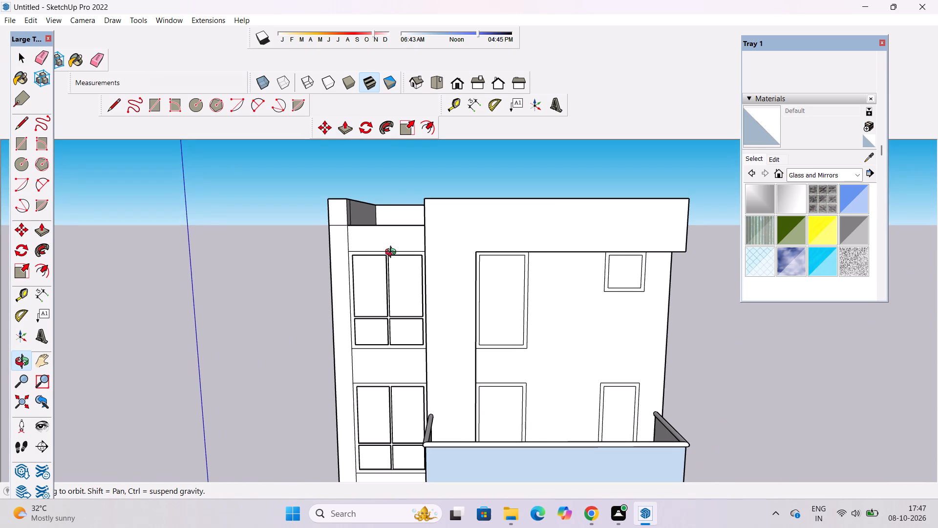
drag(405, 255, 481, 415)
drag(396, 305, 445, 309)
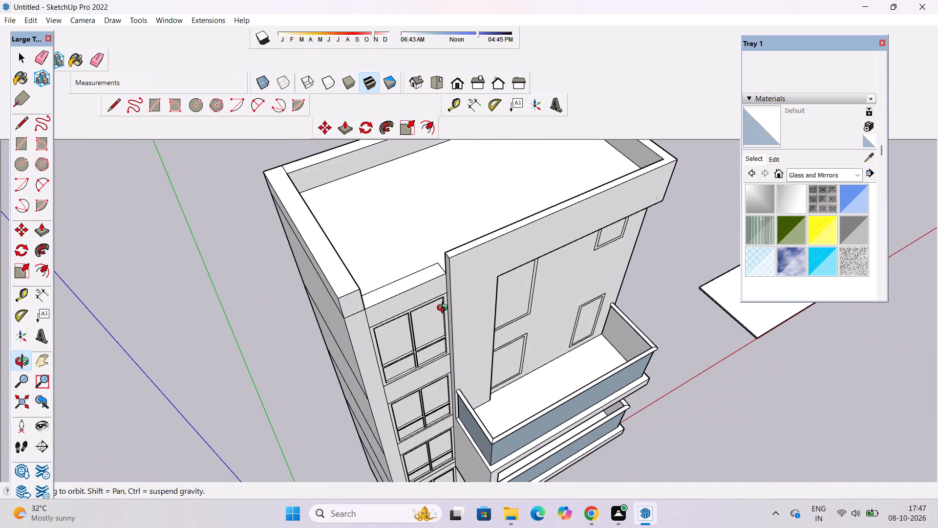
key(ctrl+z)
Push/Pull the short roof strip above the window column up 7' to the front parapet's top corner.
drag(360, 308, 515, 277)
shift+drag(512, 279, 527, 310)
shift+drag(524, 314, 506, 328)
shift+drag(502, 331, 500, 337)
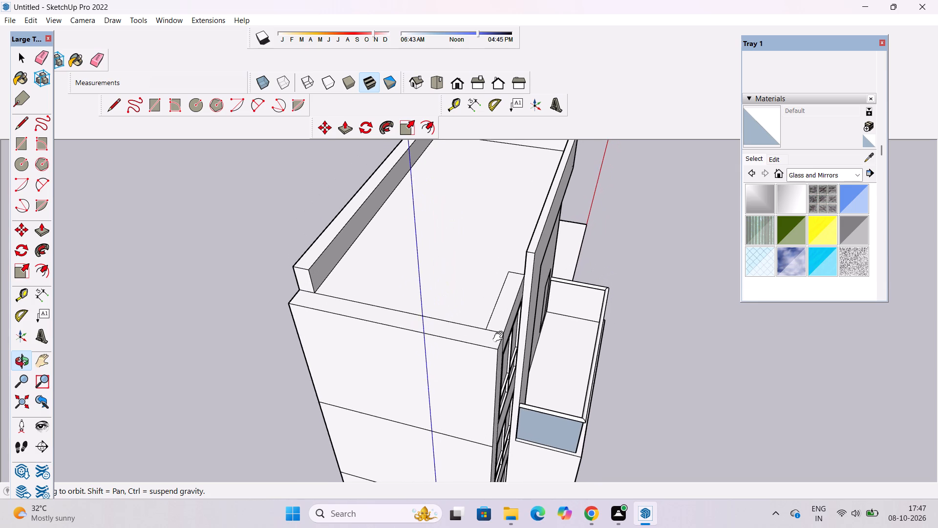
shift+drag(500, 337, 500, 338)
drag(504, 338, 498, 339)
drag(497, 339, 504, 359)
scroll(494, 339, up, 2)
drag(496, 335, 467, 333)
key(p)
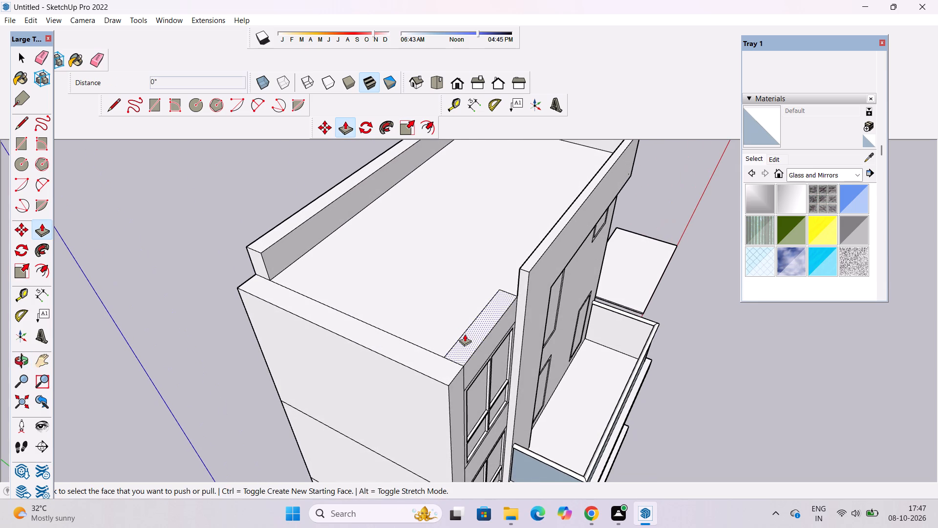
click(465, 334)
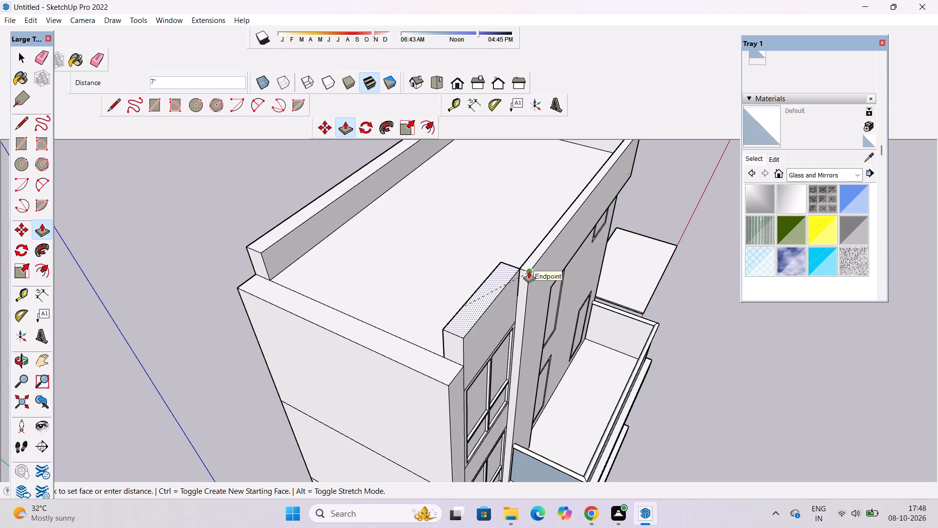
click(526, 274)
key(space)
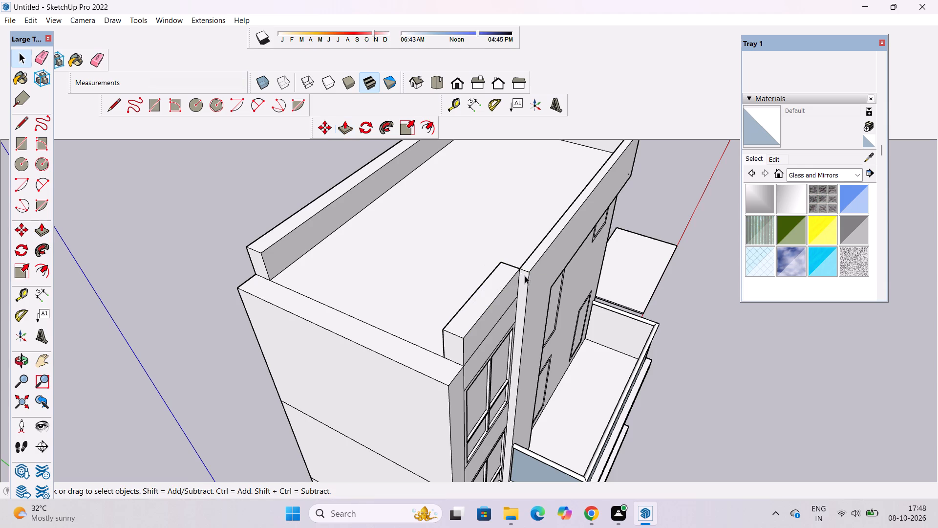
Push the roof-side face of the short parapet above the window column inward by 1.5'.
drag(522, 316, 537, 334)
key(o)
drag(476, 346, 537, 364)
scroll(542, 345, up, 1)
shift+drag(539, 338, 477, 359)
drag(473, 359, 495, 370)
shift+drag(492, 373, 464, 379)
drag(463, 373, 507, 369)
scroll(505, 359, up, 1)
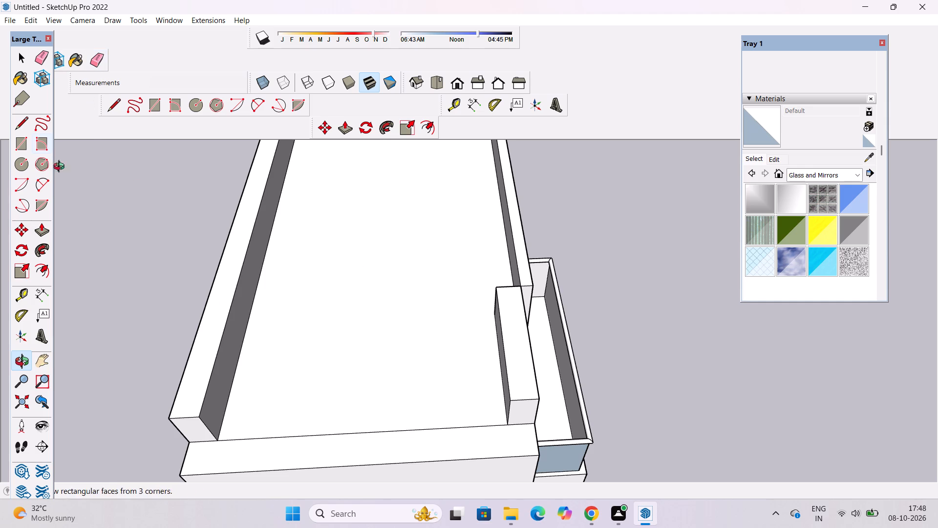
click(35, 232)
scroll(470, 328, up, 3)
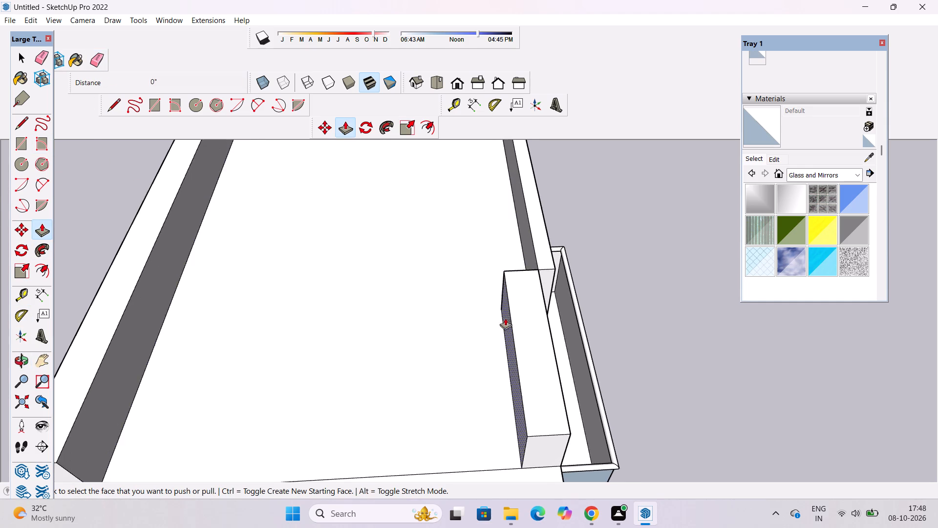
scroll(512, 314, up, 6)
click(504, 318)
scroll(504, 318, down, 6)
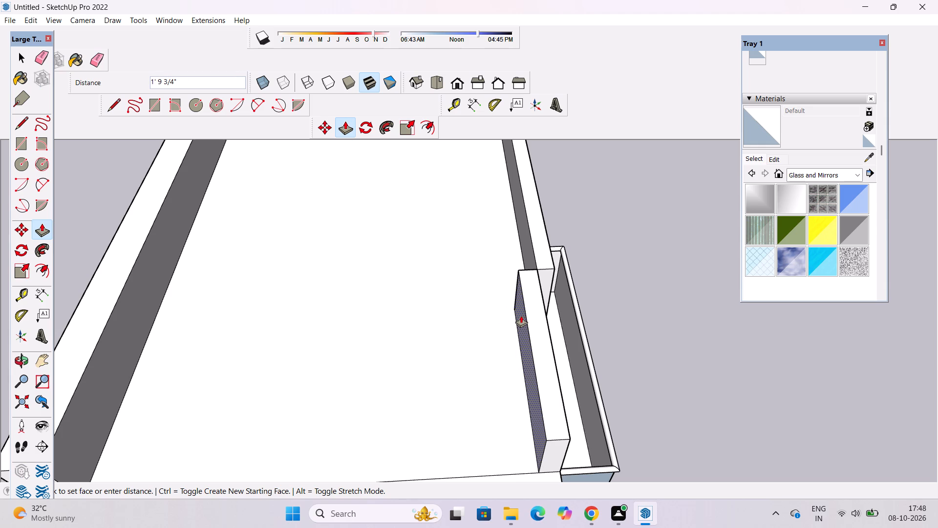
text(1.5')
key(Return)
scroll(522, 320, down, 3)
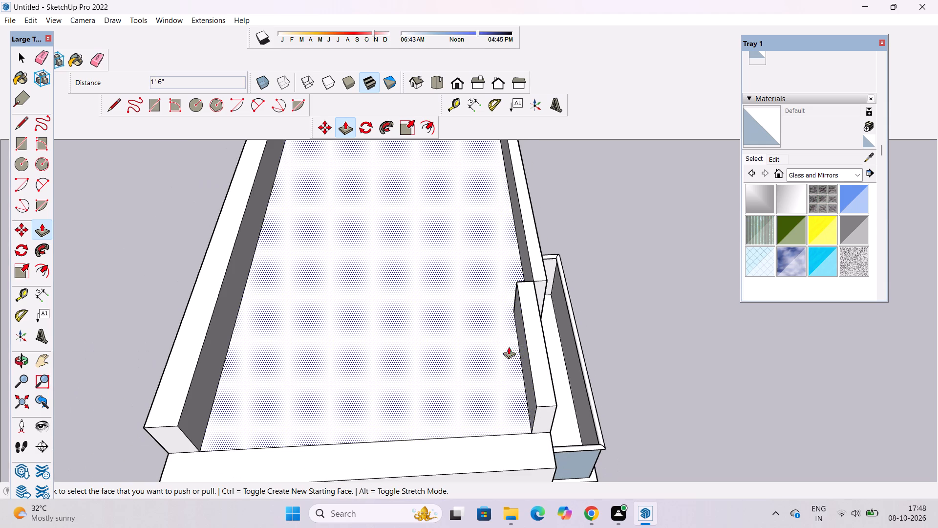
Push the same roof-side face of the short parapet in by a further 10".
scroll(543, 378, up, 9)
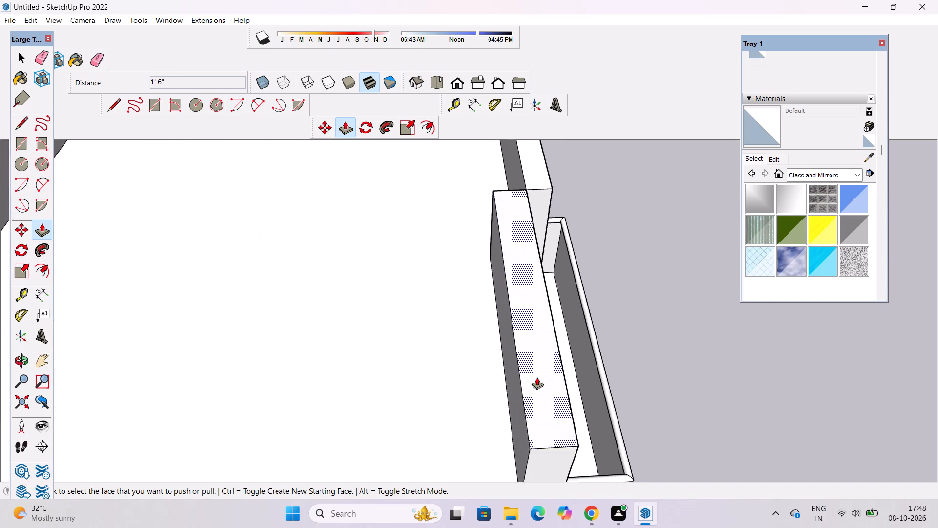
scroll(537, 377, up, 2)
click(506, 346)
scroll(506, 346, down, 4)
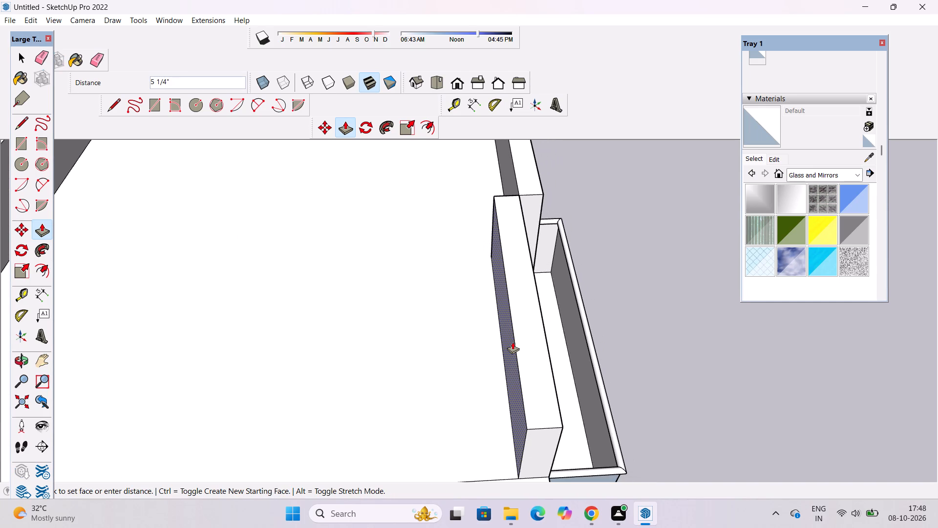
scroll(512, 342, down, 2)
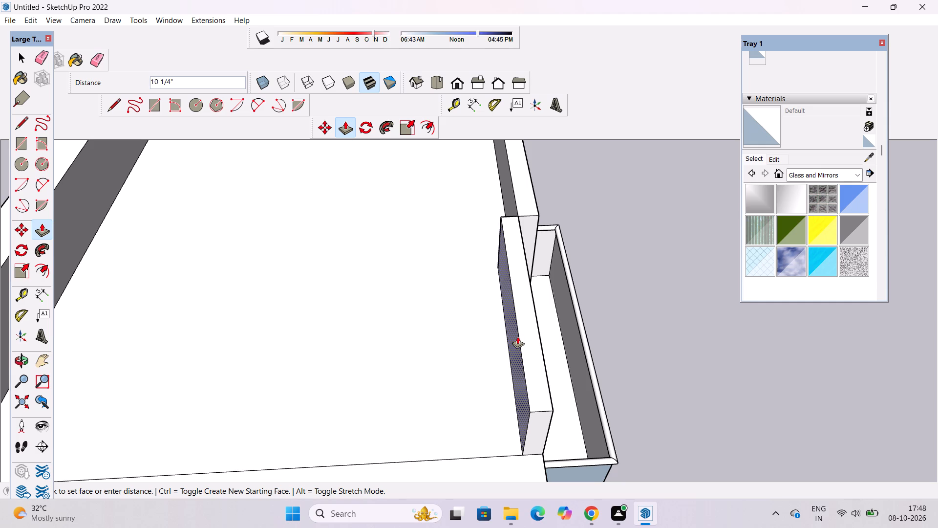
text(10")
key(Return)
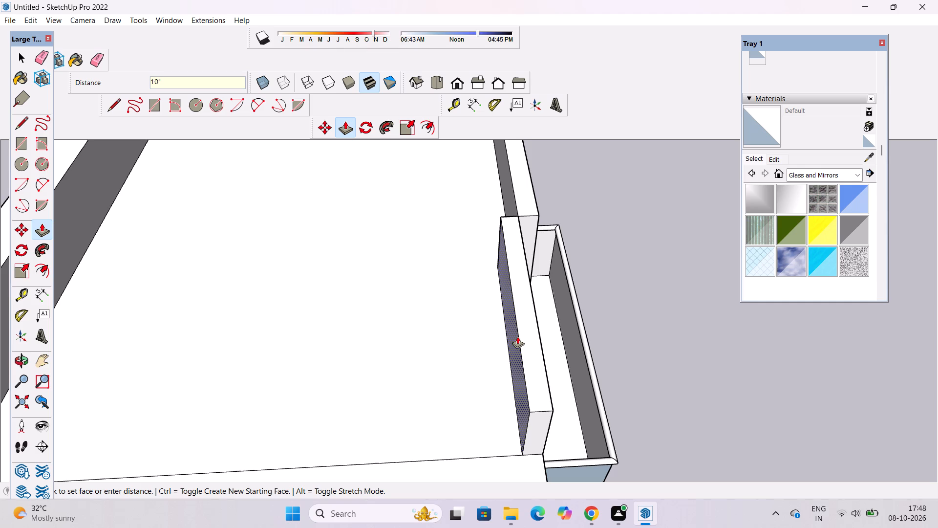
Erase the edge separating the open-end border strip from the main roof surface.
scroll(520, 285, down, 8)
scroll(486, 352, up, 2)
key(space)
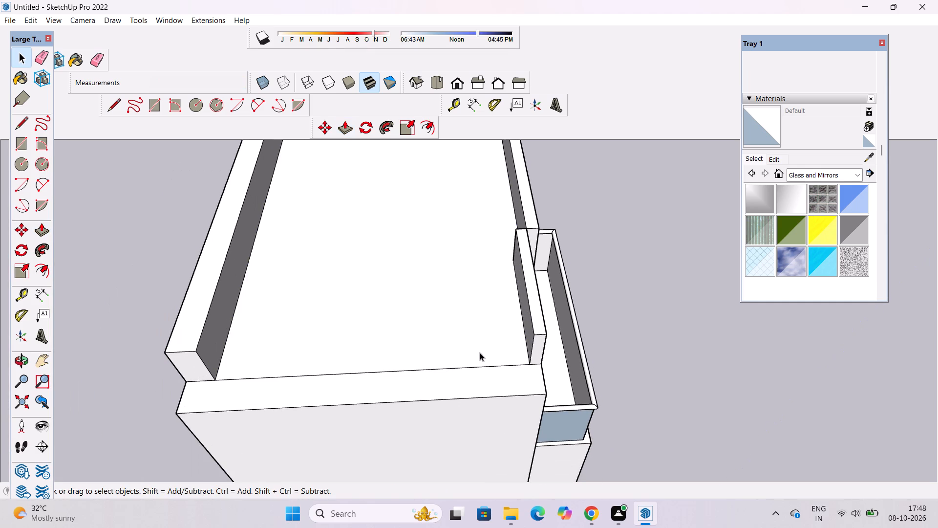
key(e)
drag(476, 353, 477, 368)
key(space)
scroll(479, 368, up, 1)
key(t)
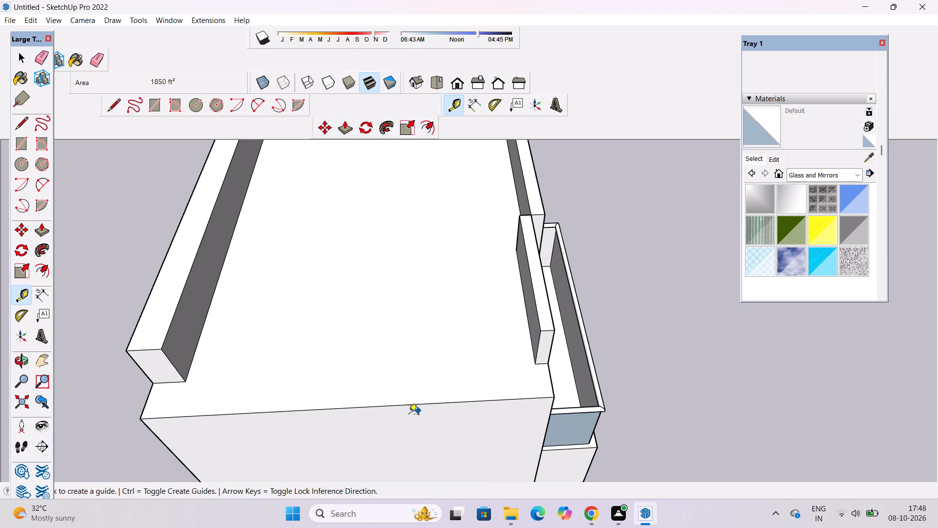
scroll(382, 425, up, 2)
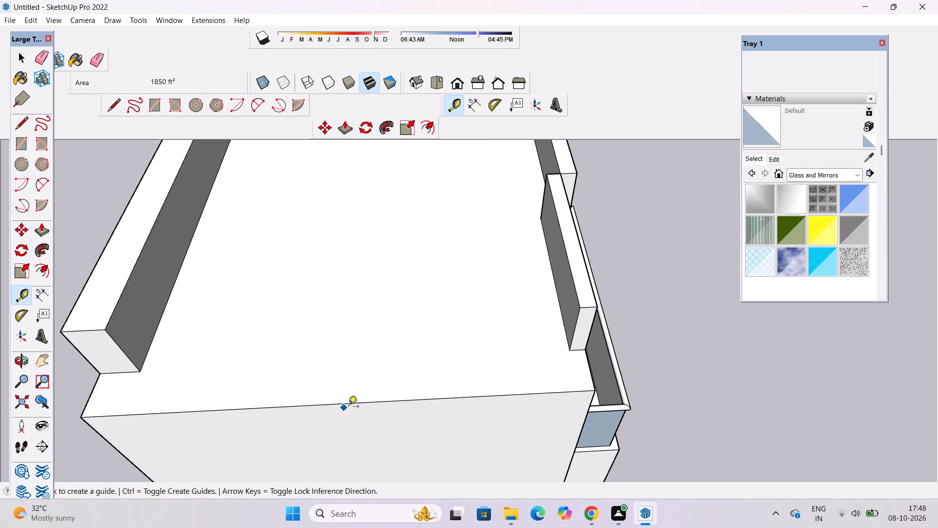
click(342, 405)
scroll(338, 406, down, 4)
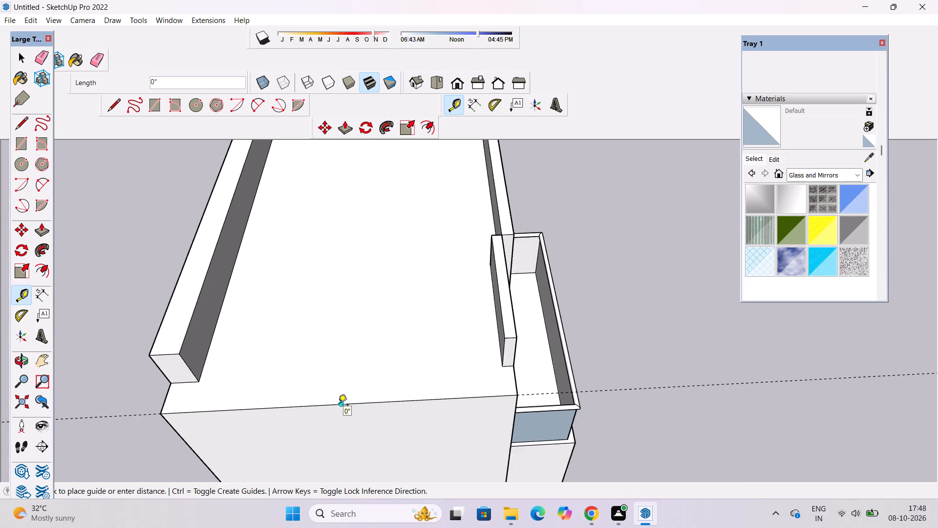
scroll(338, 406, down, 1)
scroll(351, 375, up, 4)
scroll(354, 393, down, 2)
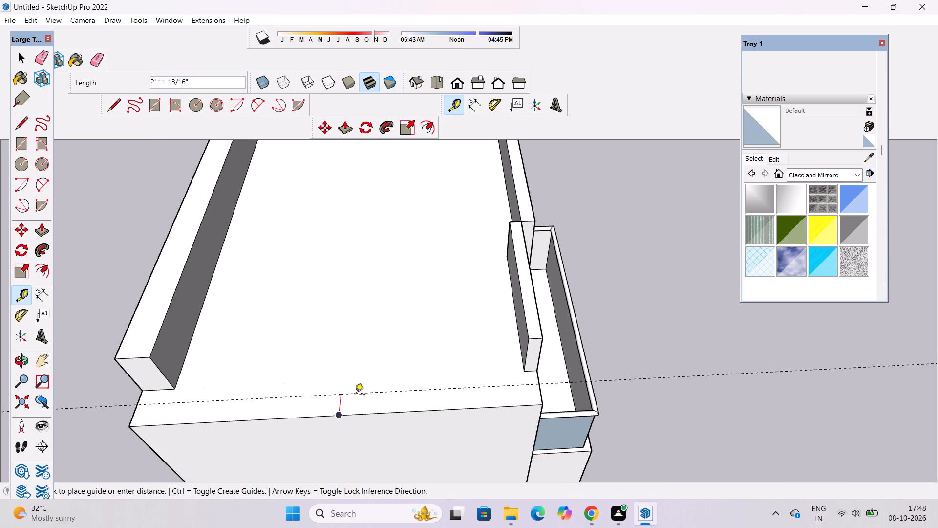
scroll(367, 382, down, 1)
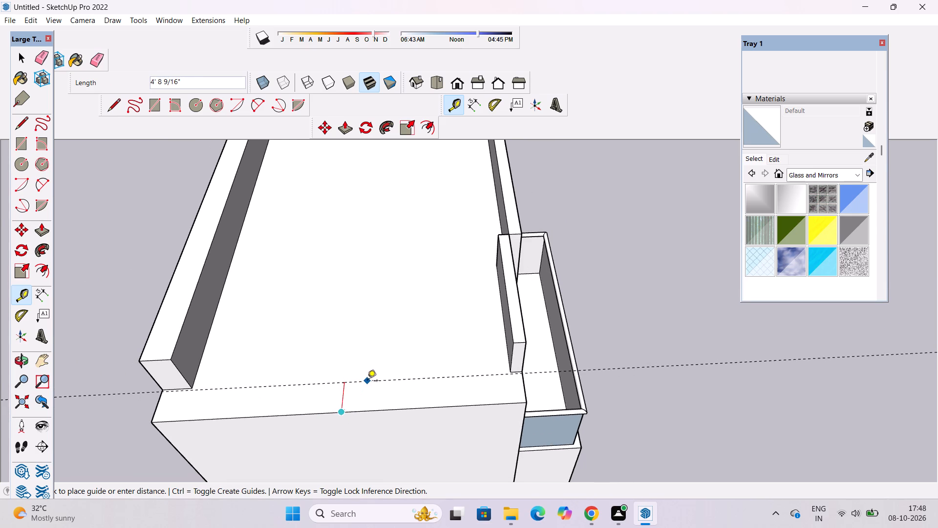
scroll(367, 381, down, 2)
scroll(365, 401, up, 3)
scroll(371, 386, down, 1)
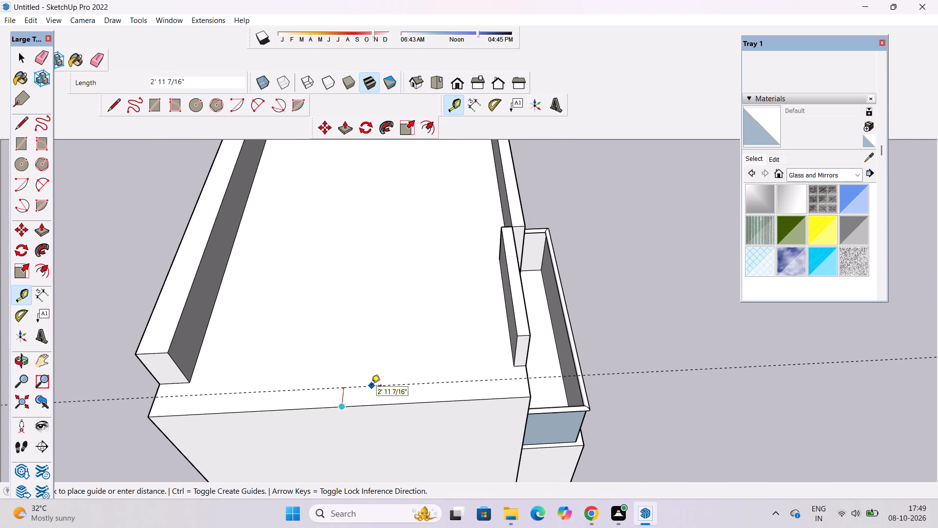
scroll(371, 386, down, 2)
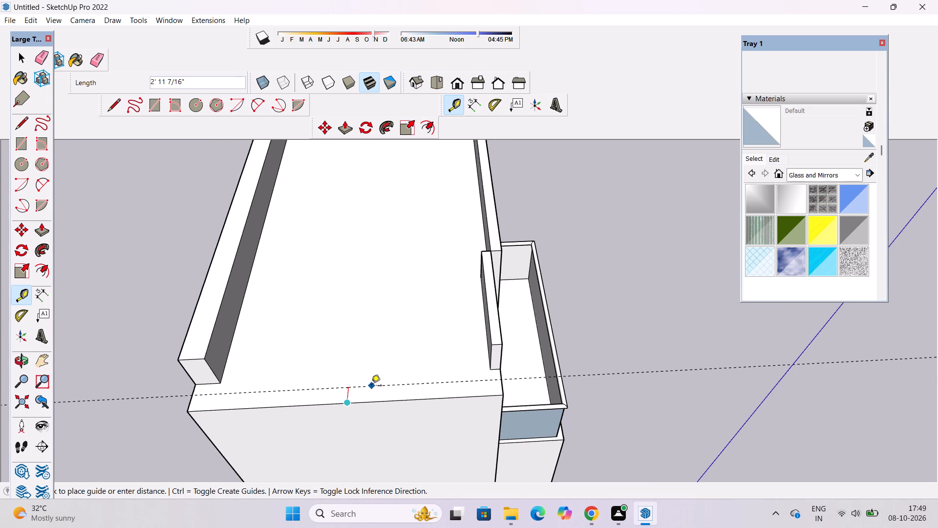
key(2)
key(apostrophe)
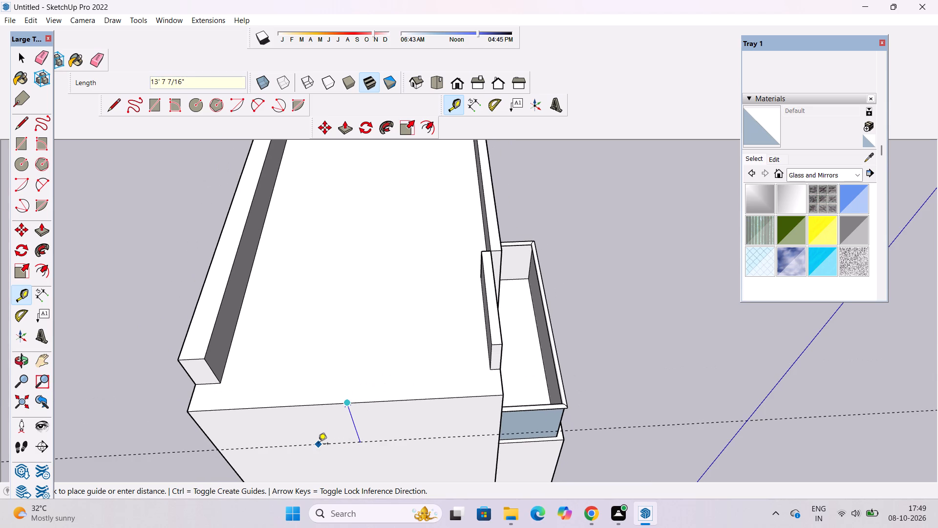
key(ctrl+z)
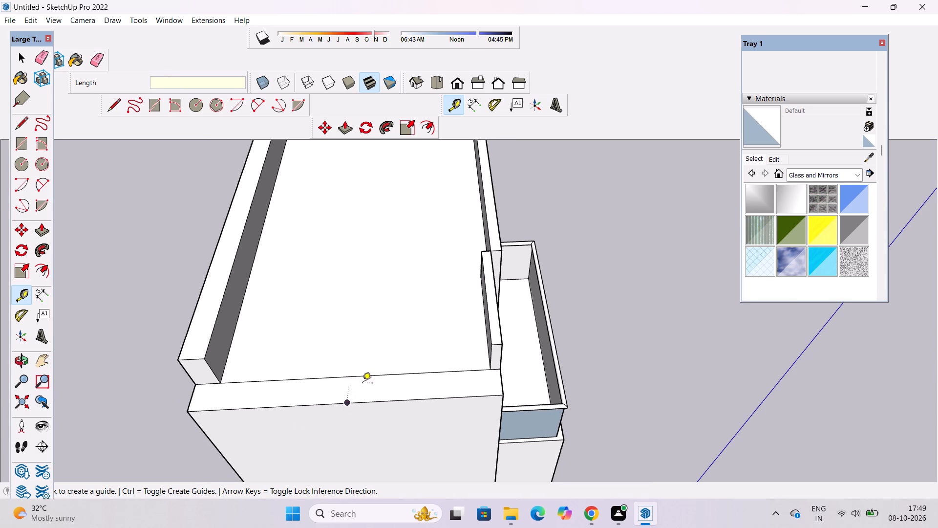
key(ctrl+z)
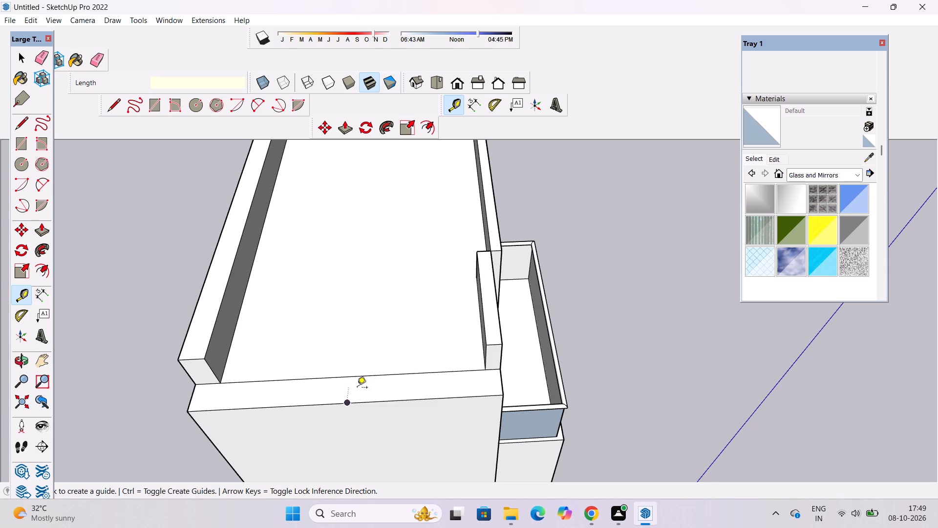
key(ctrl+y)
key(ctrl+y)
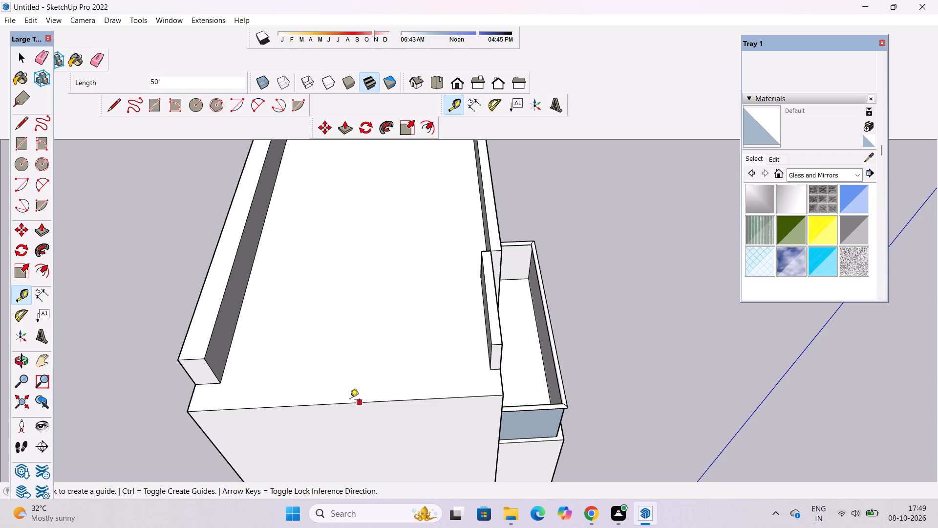
Place a guide 2' in from the roof's open-end edge, parallel to it.
click(347, 400)
text(2')
key(Return)
Draw the open-end border line from the rear parapet's end face 3' to the guide, 46' 4" along it, and 3' back to the short parapet's inner corner.
key(space)
text(l)
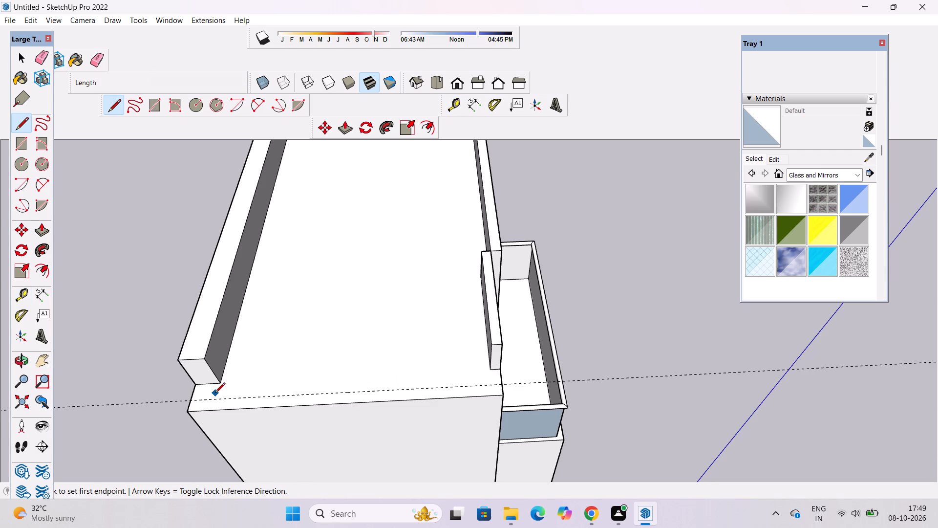
scroll(214, 394, up, 8)
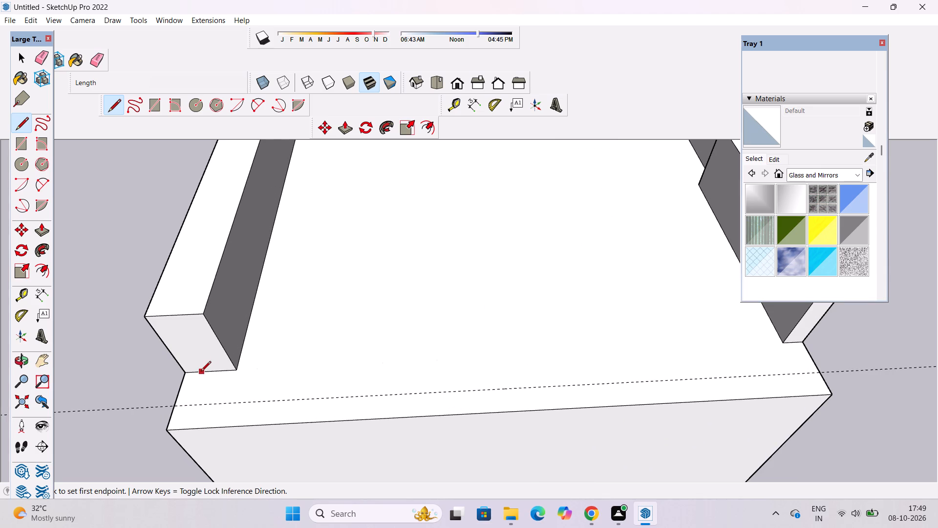
click(207, 371)
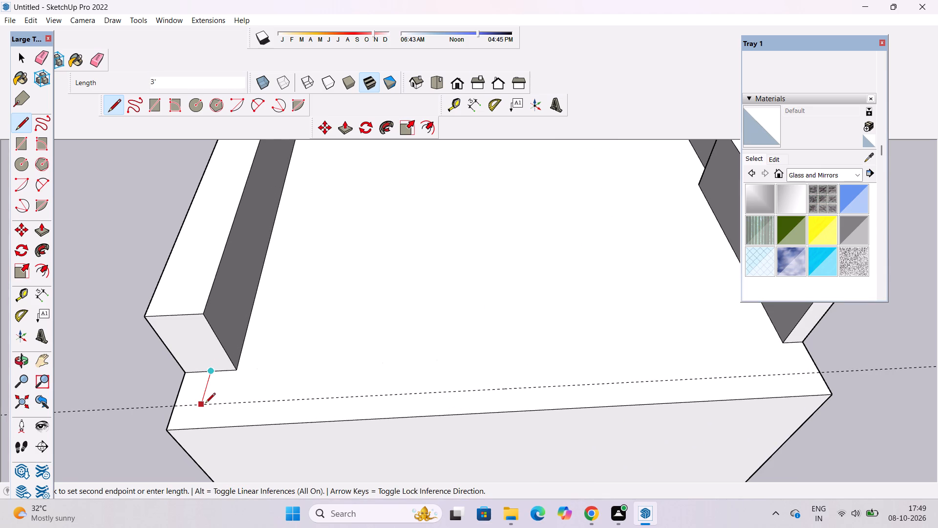
click(200, 406)
scroll(200, 406, down, 10)
scroll(289, 407, up, 4)
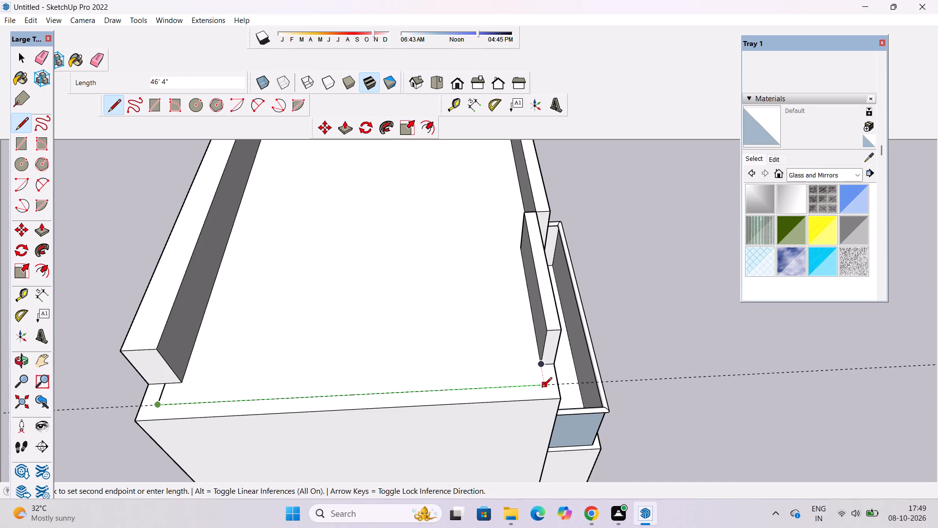
click(543, 387)
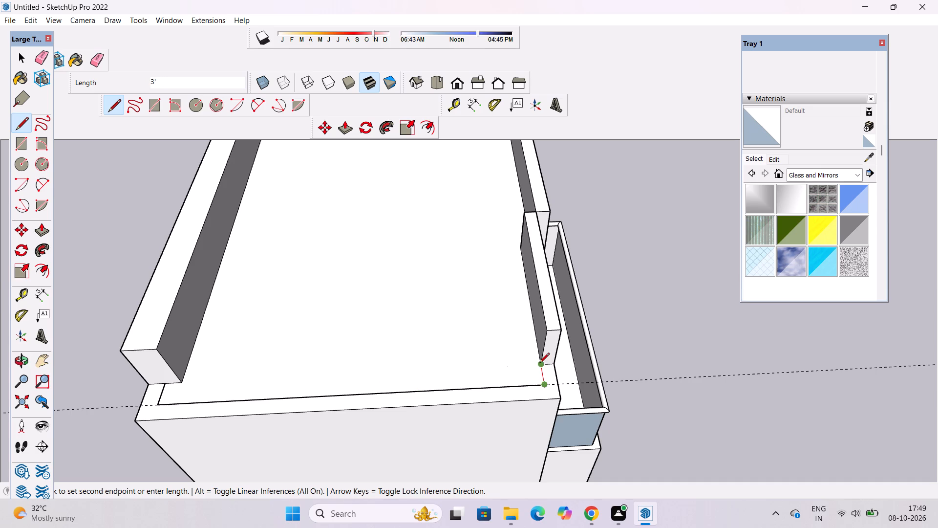
click(539, 364)
Erase the construction guide along the roof's open end.
key(space)
key(e)
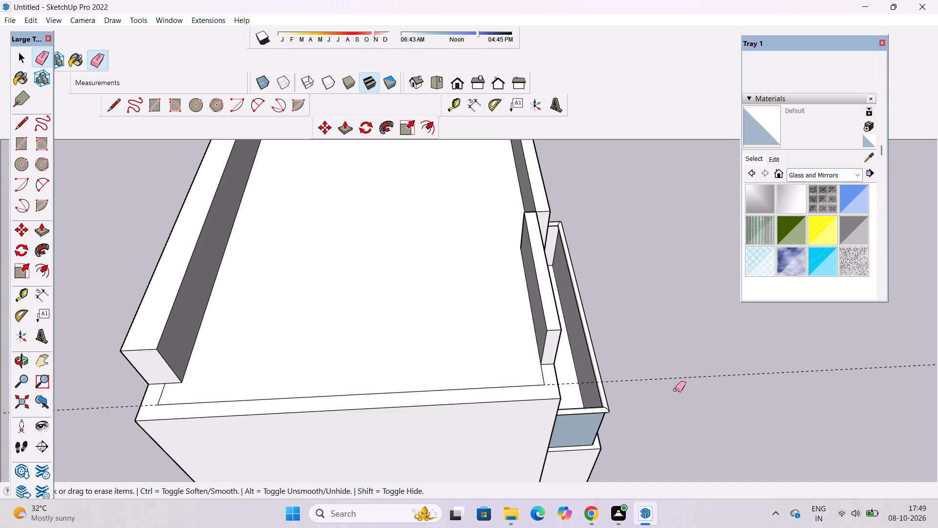
drag(676, 375, 678, 386)
click(681, 377)
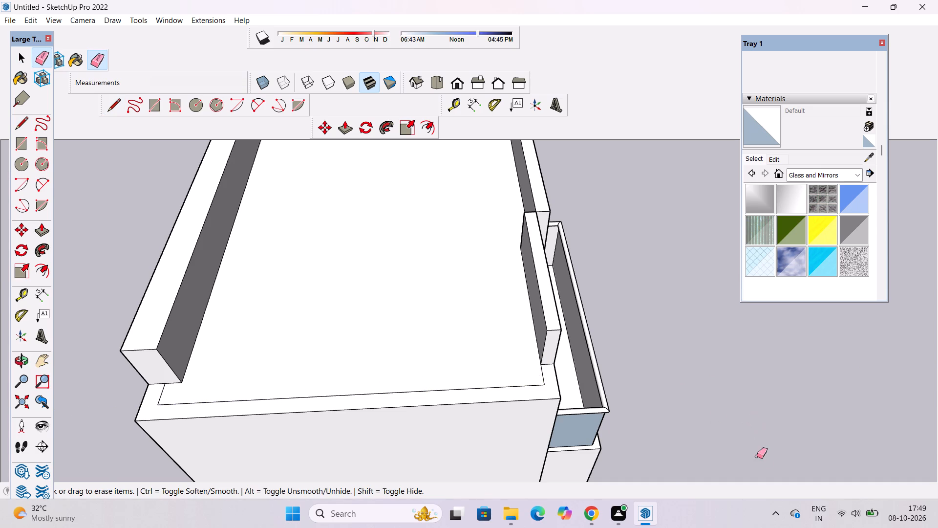
Draw a line from the border's inner corner beside the rear parapet to the roof's open-end outer edge, separating the corner piece.
key(space)
key(o)
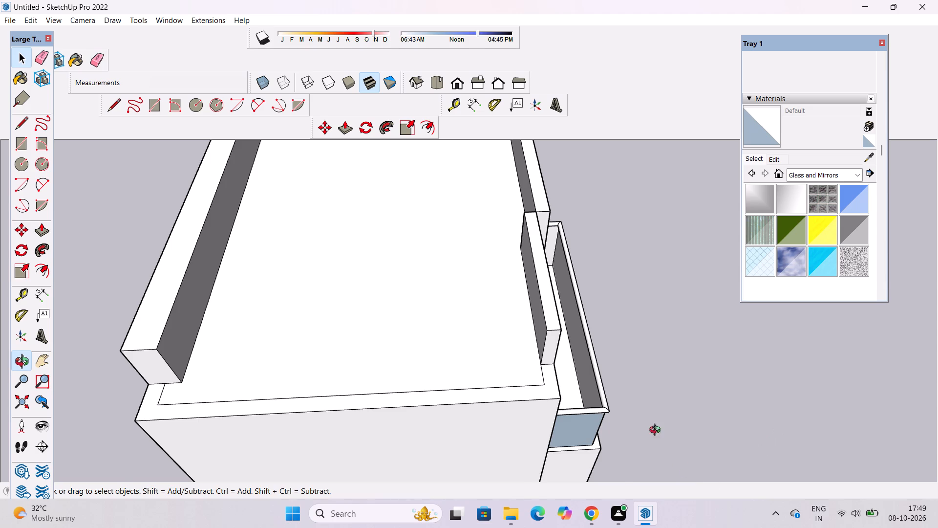
scroll(578, 319, down, 6)
drag(629, 385, 431, 260)
drag(478, 290, 419, 302)
shift+drag(408, 304, 423, 301)
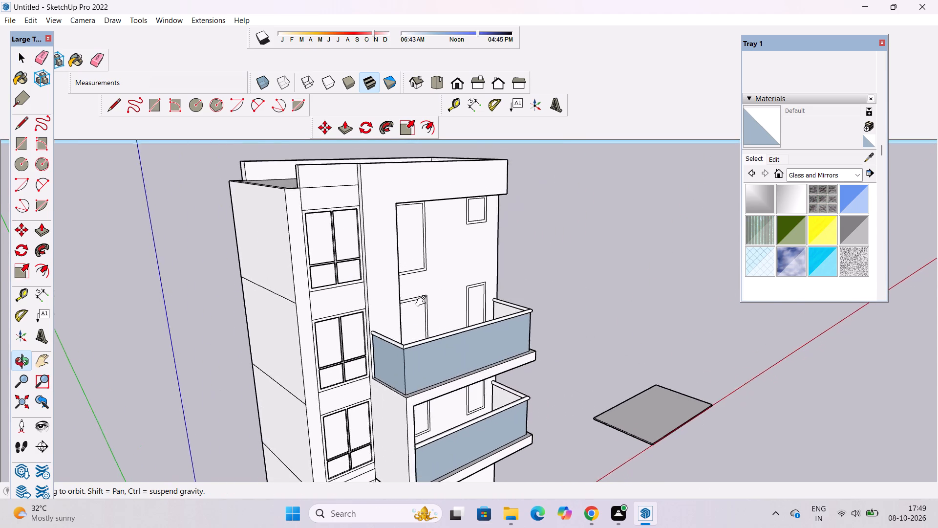
shift+drag(423, 301, 558, 279)
drag(445, 326, 667, 318)
scroll(242, 240, up, 4)
drag(261, 242, 495, 260)
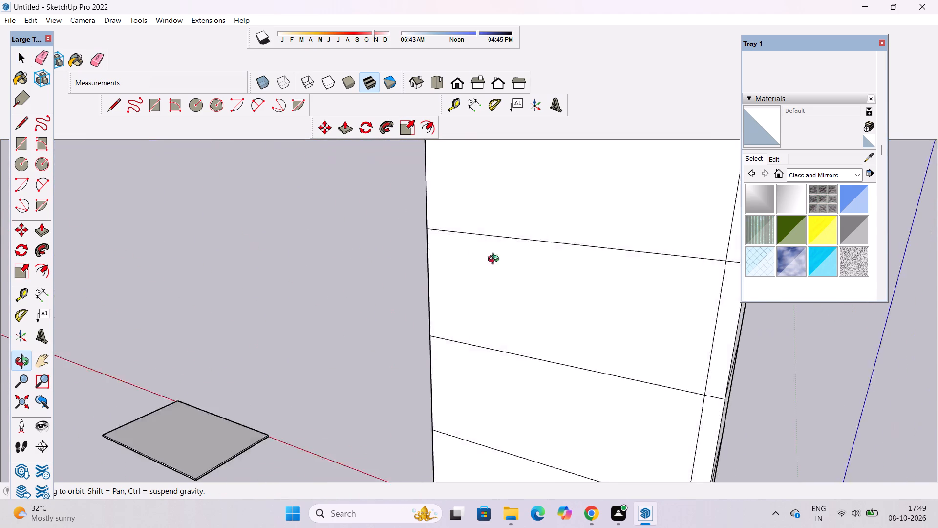
drag(495, 260, 464, 292)
scroll(454, 290, down, 4)
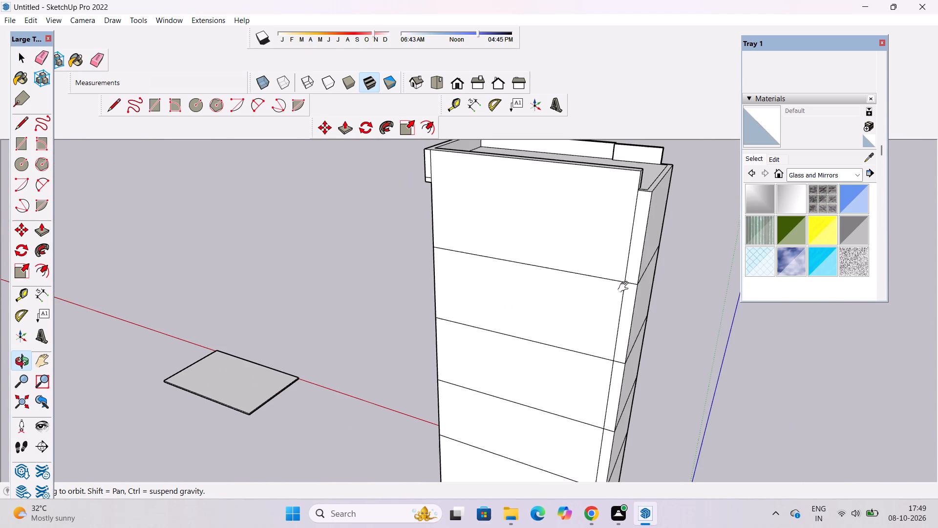
shift+drag(625, 287, 443, 331)
drag(623, 293, 213, 338)
scroll(433, 158, up, 6)
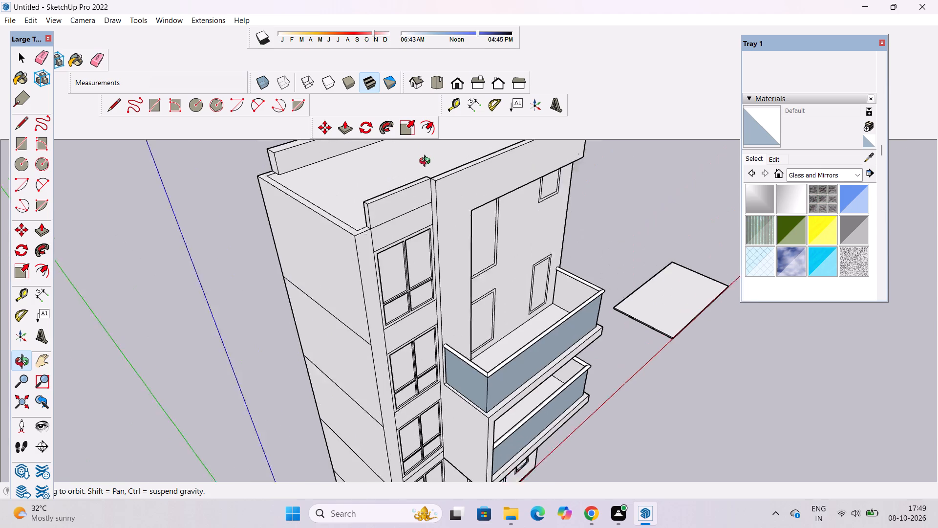
scroll(427, 162, up, 2)
drag(394, 207, 288, 255)
drag(275, 259, 409, 273)
drag(364, 300, 593, 264)
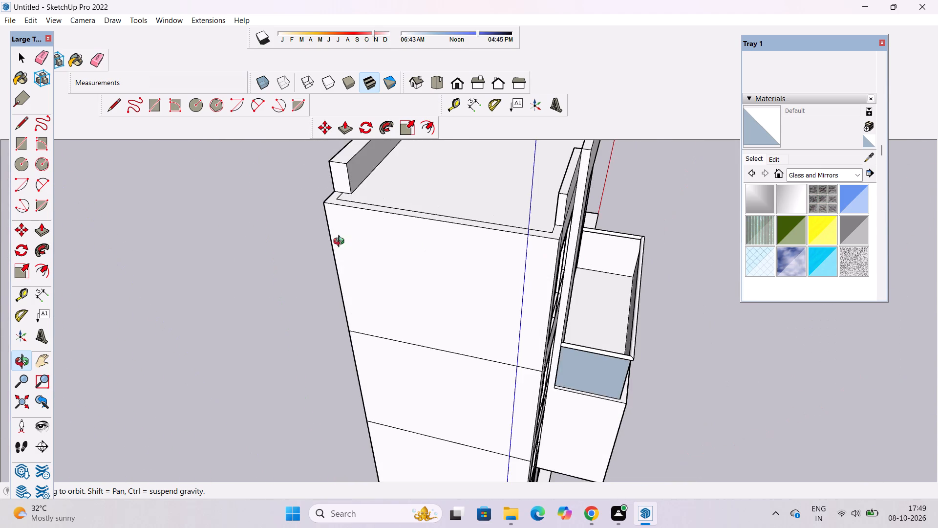
drag(344, 242, 657, 224)
shift+drag(636, 238, 555, 324)
scroll(525, 268, up, 3)
drag(525, 268, 503, 276)
drag(495, 286, 523, 283)
shift+drag(521, 289, 514, 309)
drag(514, 309, 526, 302)
scroll(521, 312, up, 3)
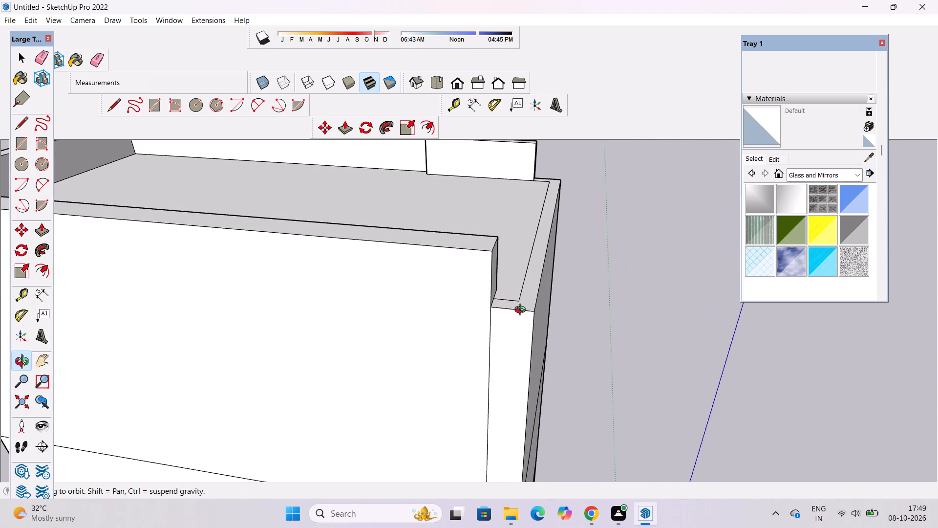
shift+drag(522, 308, 430, 337)
shift+scroll(429, 333, up, 4)
shift+drag(431, 332, 404, 339)
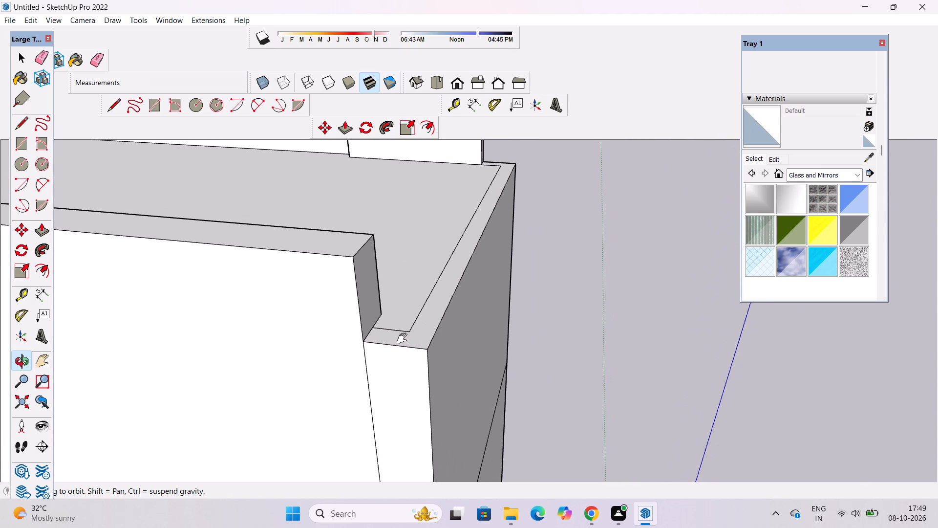
click(404, 339)
key(l)
scroll(401, 340, up, 4)
click(401, 330)
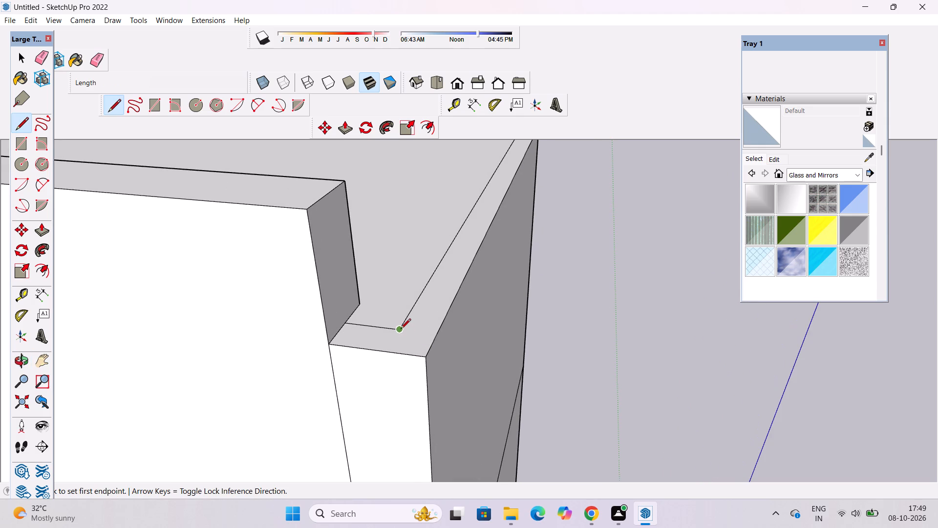
click(435, 334)
key(space)
Push/Pull the separated corner piece beside the rear parapet up 7' to the parapet's top.
scroll(354, 360, down, 4)
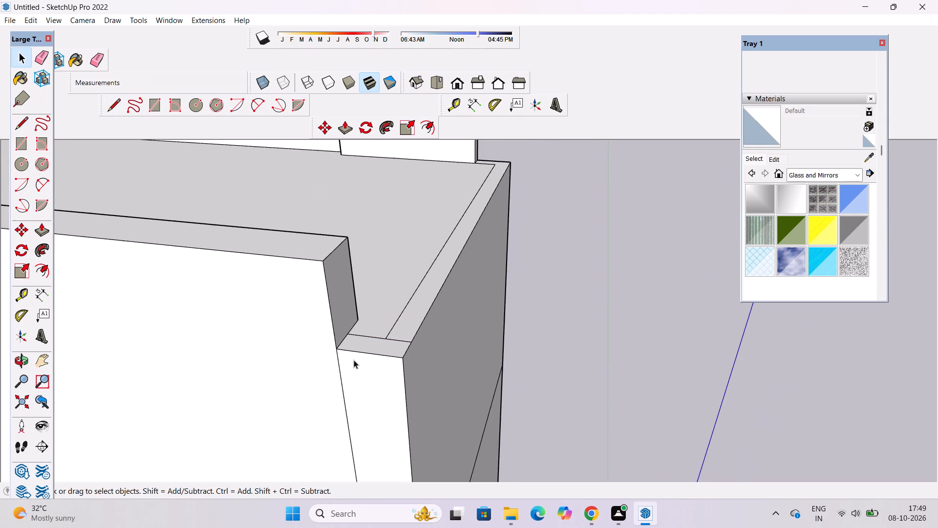
key(p)
click(382, 347)
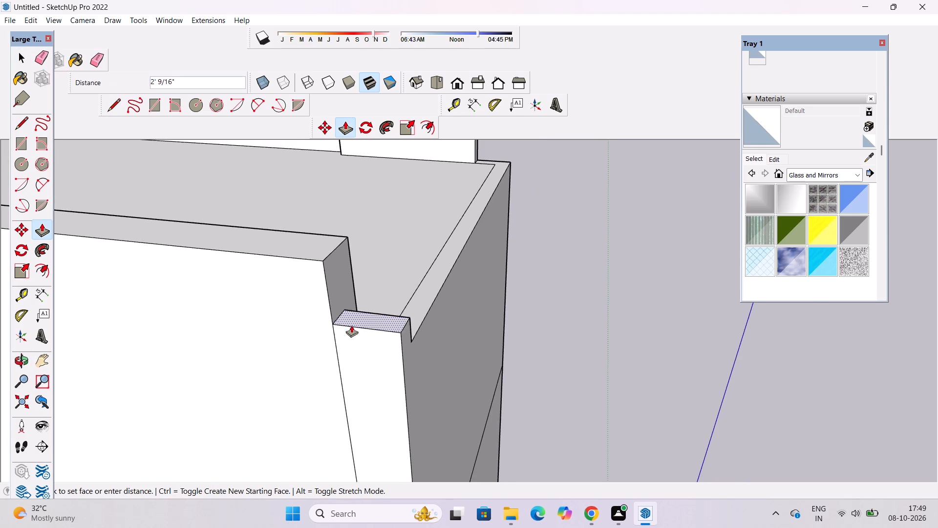
click(312, 260)
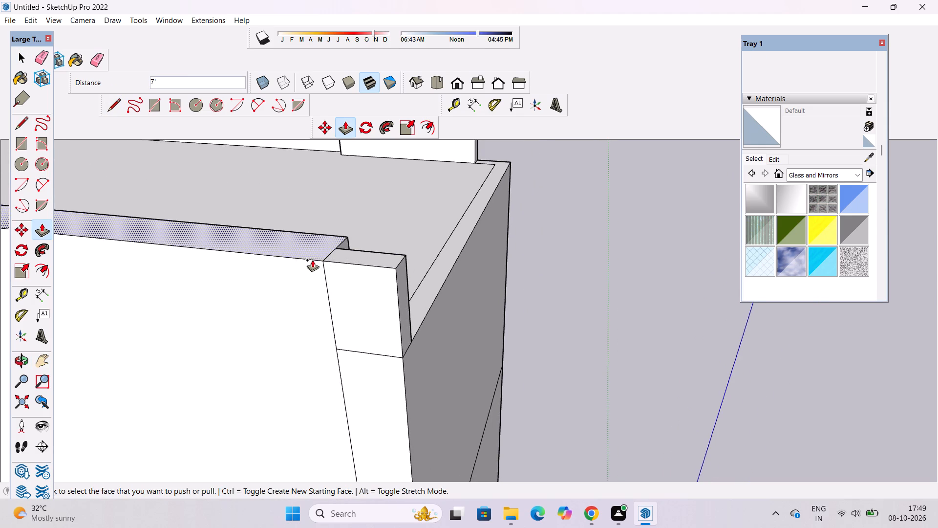
Examine the rooftop parapet from several sides, including the open end, the rear corner and the existing walls.
key(o)
drag(643, 270, 134, 334)
drag(277, 242, 350, 351)
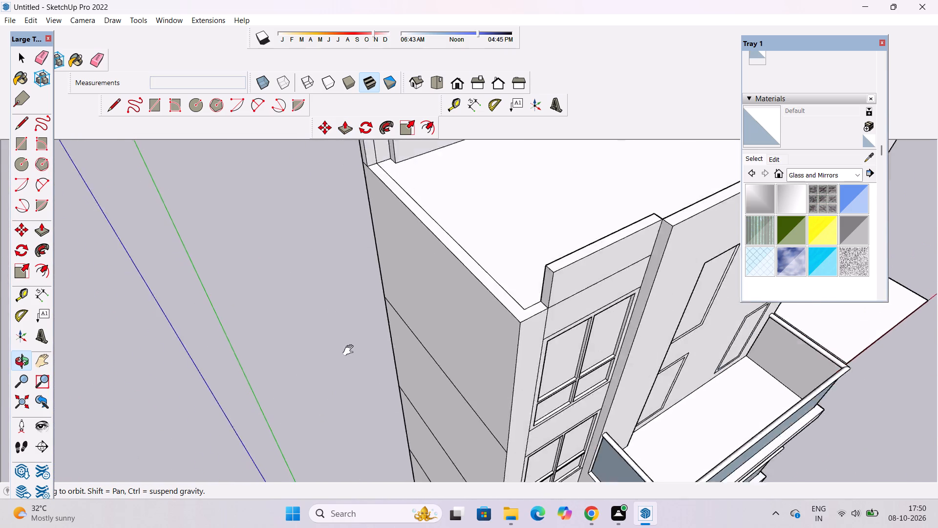
drag(350, 351, 370, 399)
drag(557, 321, 368, 292)
scroll(384, 253, down, 3)
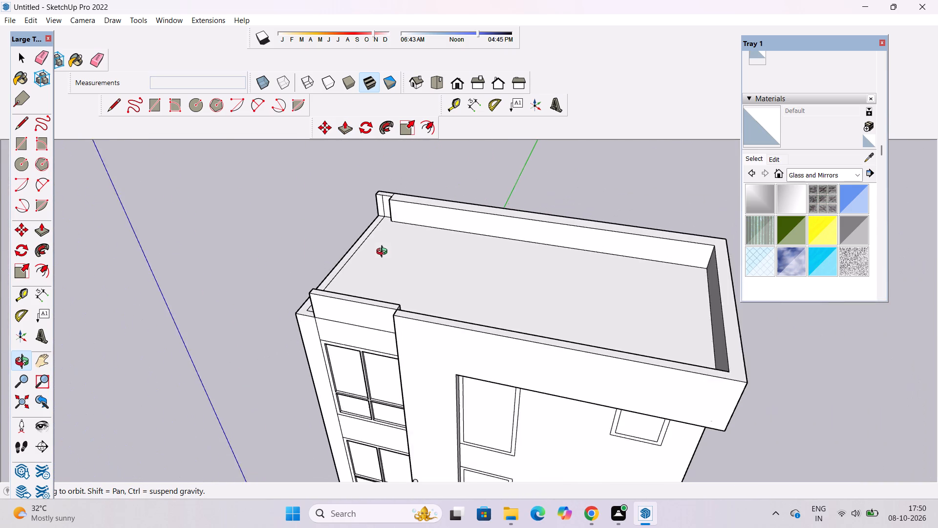
scroll(384, 253, down, 2)
drag(555, 260, 588, 341)
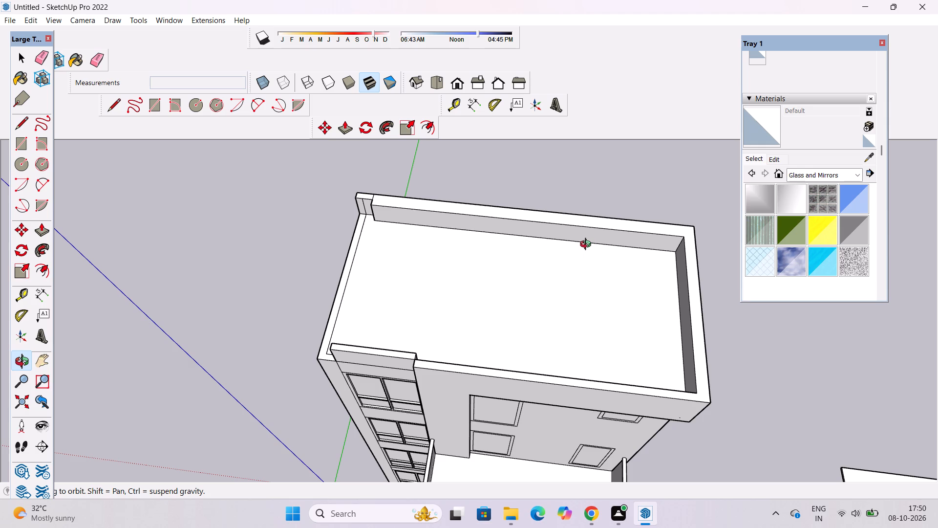
shift+drag(568, 256, 512, 256)
drag(524, 252, 539, 229)
drag(538, 231, 526, 240)
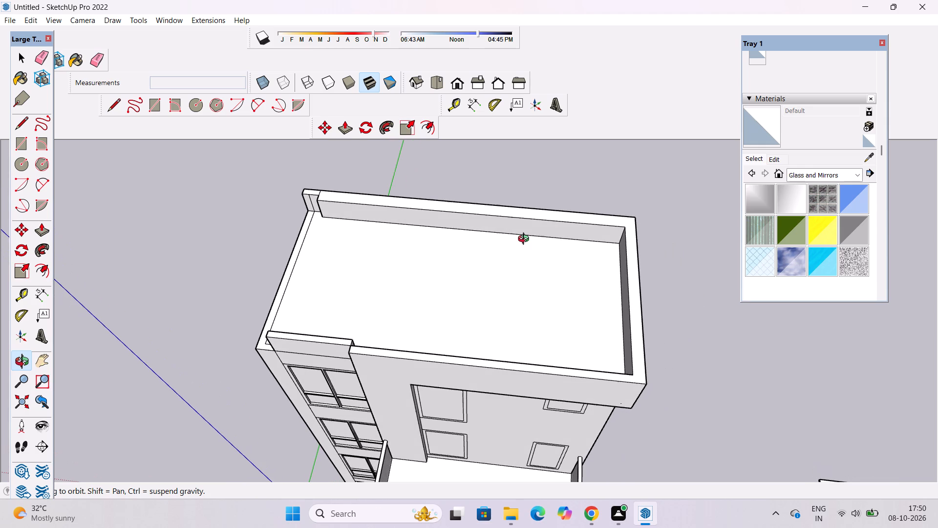
drag(546, 249, 504, 269)
drag(529, 264, 572, 247)
scroll(572, 246, up, 3)
shift+drag(572, 246, 586, 279)
drag(579, 281, 563, 262)
drag(561, 261, 549, 256)
drag(554, 280, 541, 253)
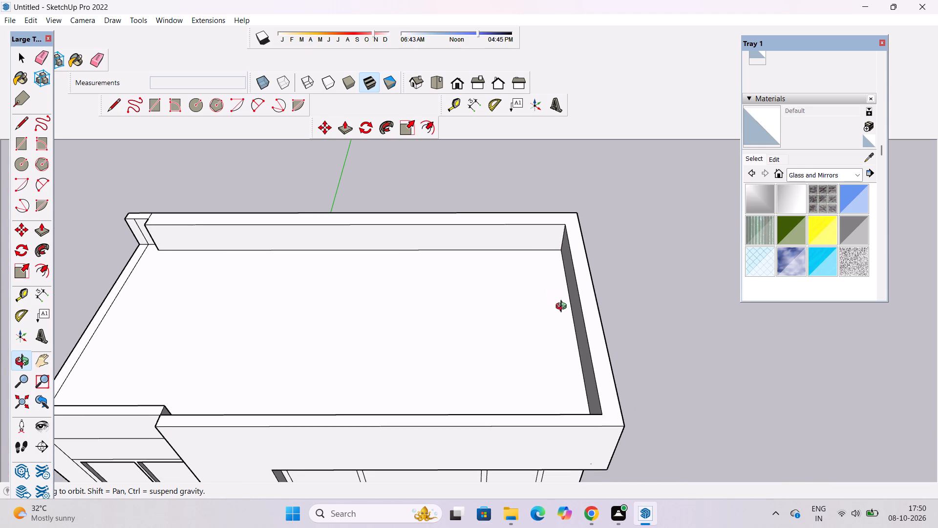
Push the inner face of the end parapet opposite the open end back by 10" to thin the wall.
shift+drag(563, 308, 563, 251)
drag(562, 252, 573, 274)
drag(573, 275, 569, 282)
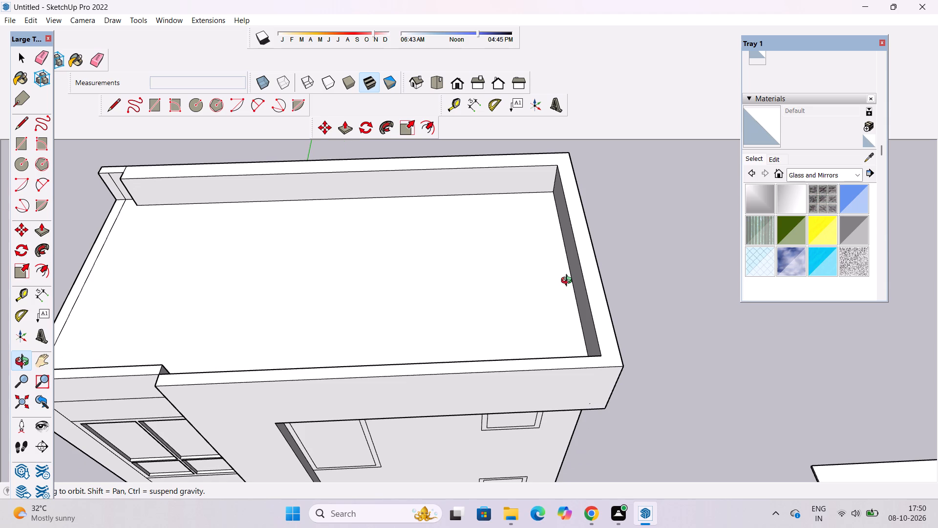
drag(569, 282, 595, 267)
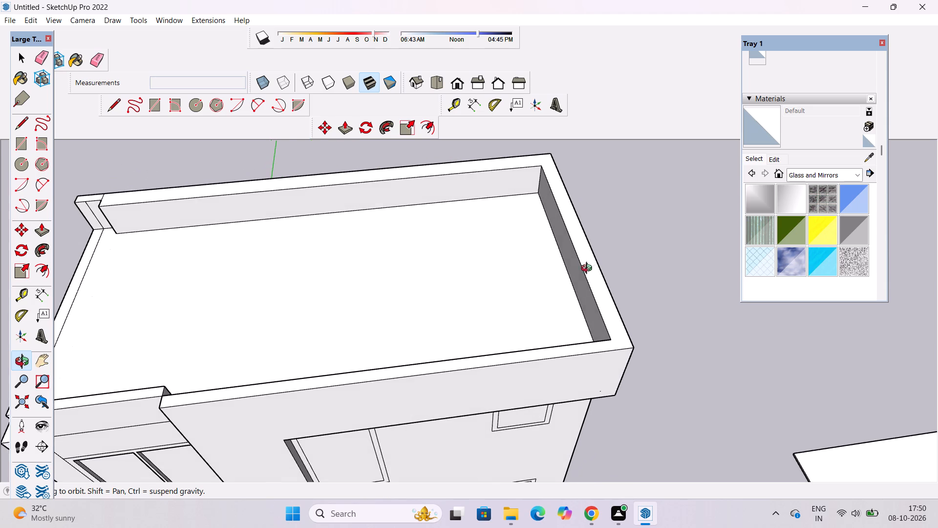
key(p)
scroll(579, 284, up, 7)
scroll(572, 268, down, 4)
click(576, 269)
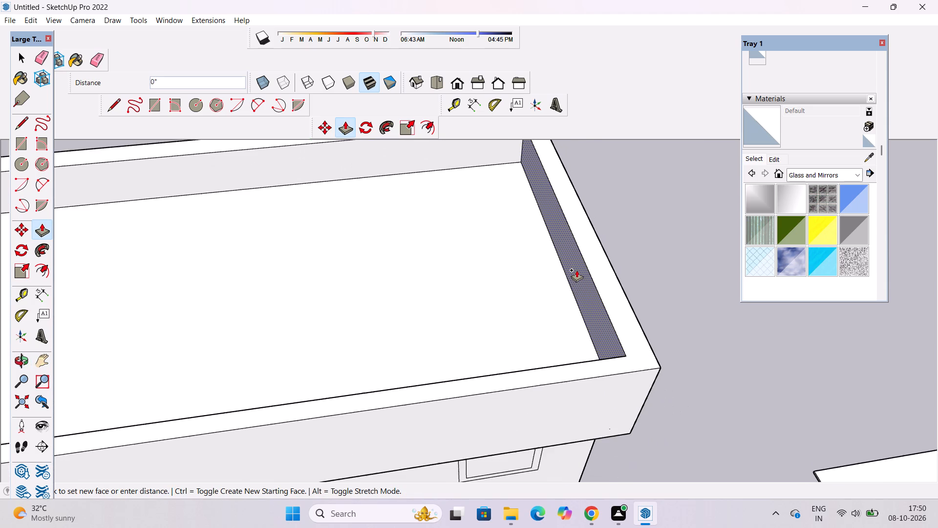
scroll(576, 270, down, 4)
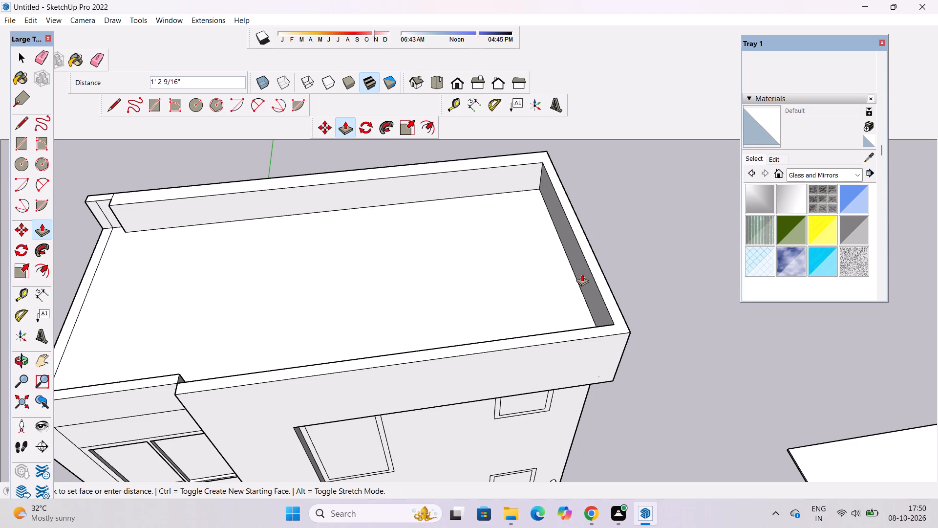
key(1)
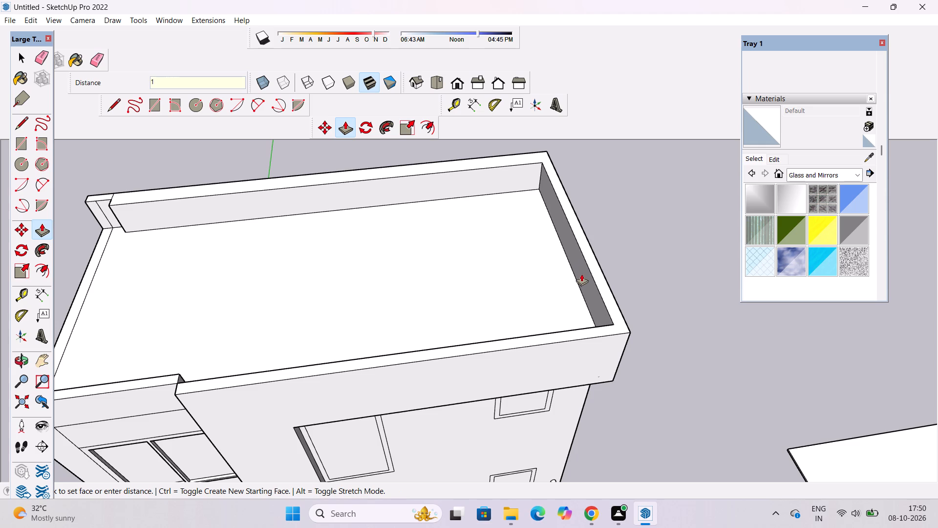
text(0")
key(Return)
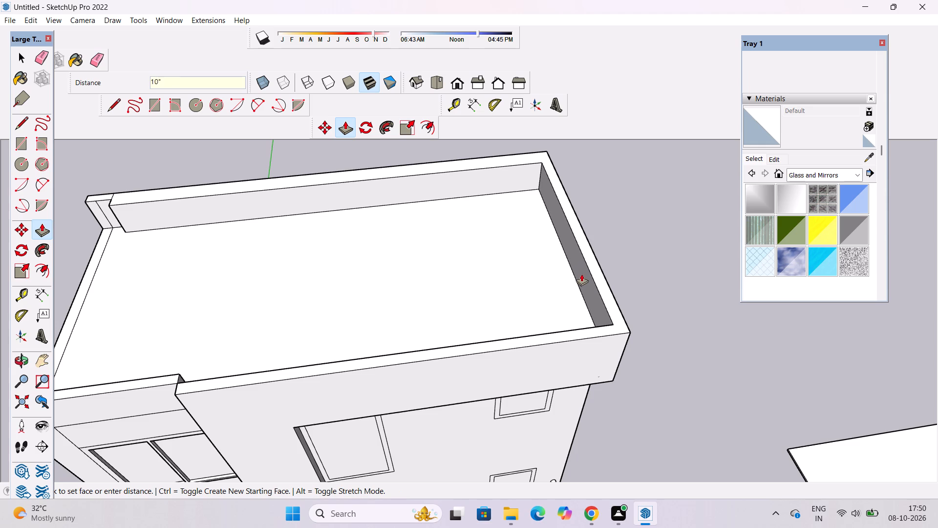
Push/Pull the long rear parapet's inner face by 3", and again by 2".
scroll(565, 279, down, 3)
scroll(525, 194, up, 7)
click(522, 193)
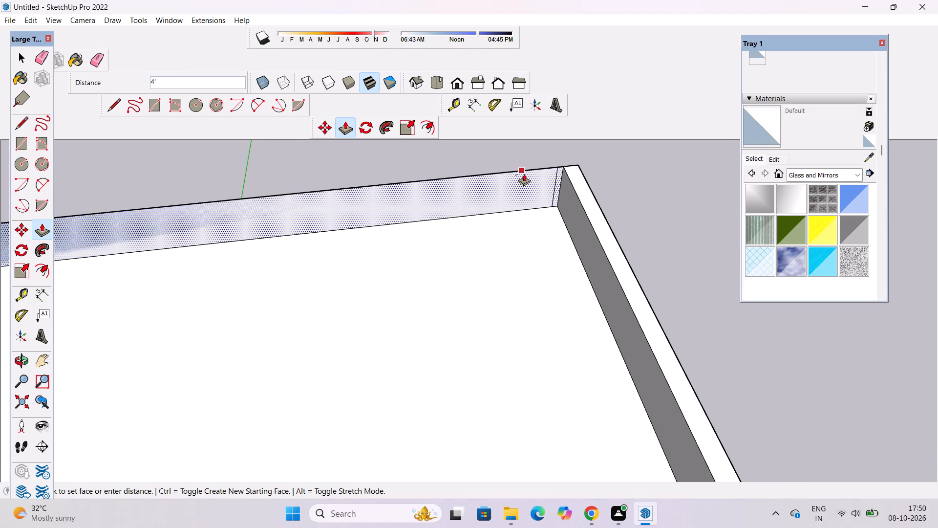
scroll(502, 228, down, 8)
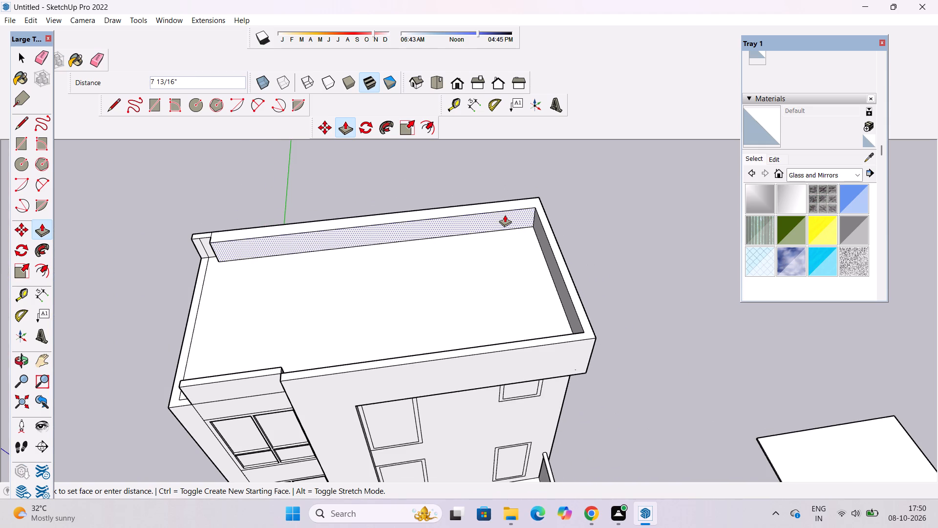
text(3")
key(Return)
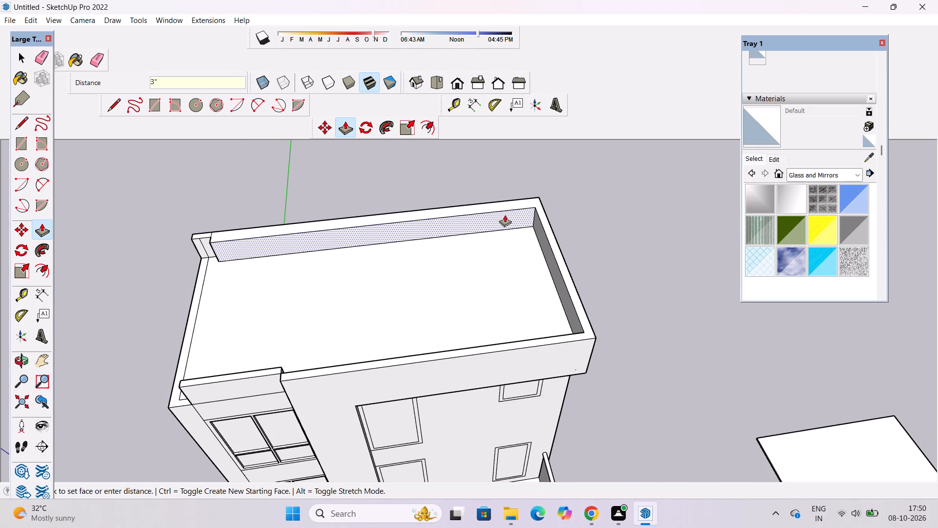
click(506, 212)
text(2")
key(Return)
Examine the parapet walls around the closed end of the roof.
key(space)
text(o)
scroll(487, 200, down, 3)
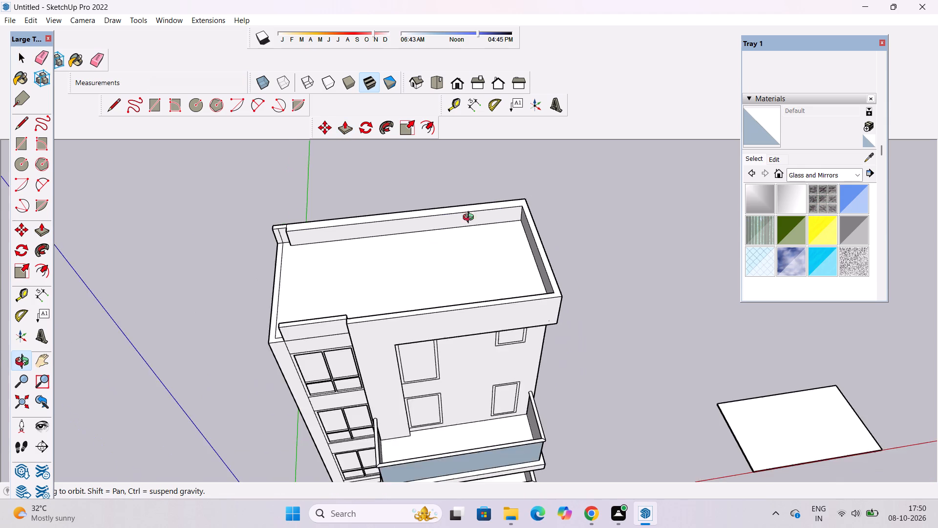
drag(330, 277, 622, 281)
scroll(428, 219, up, 3)
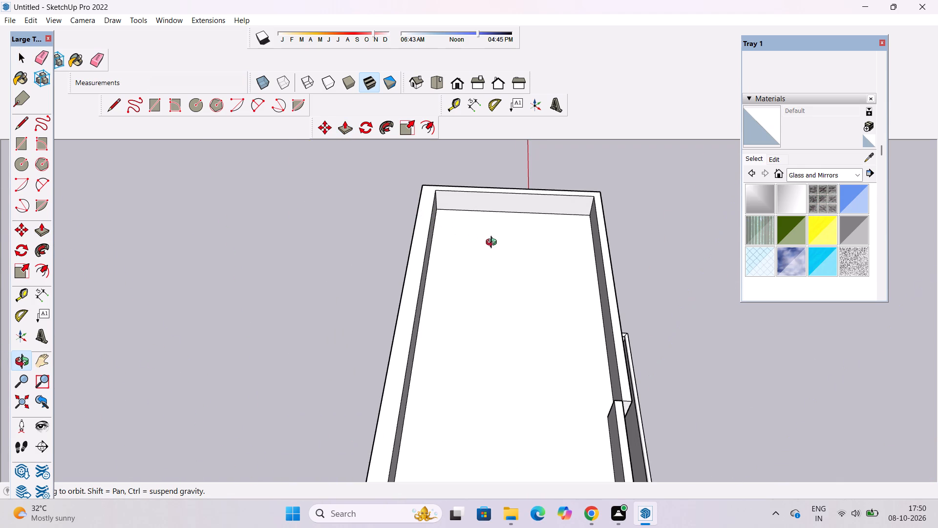
shift+drag(509, 246, 465, 260)
scroll(411, 252, up, 4)
drag(422, 251, 418, 338)
shift+drag(418, 338, 438, 254)
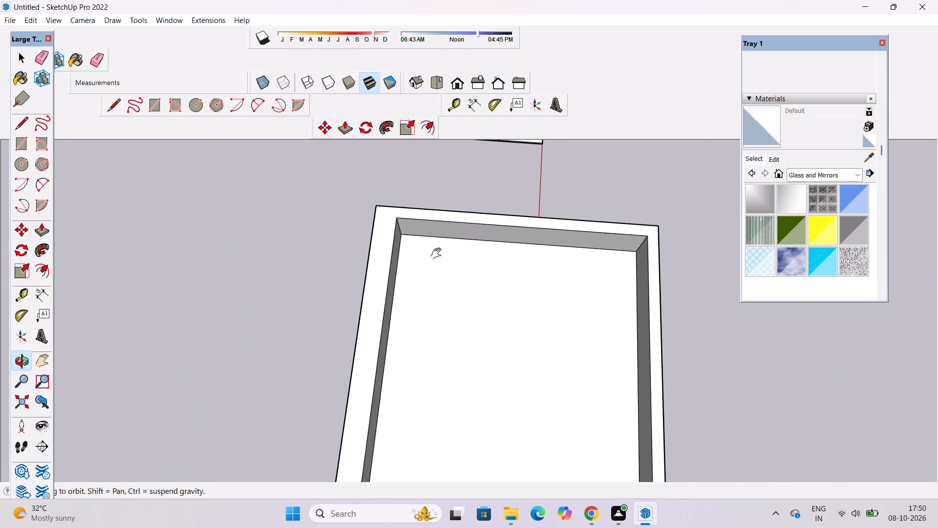
shift+drag(438, 254, 439, 247)
Push/Pull the rear parapet's inner face flush with the thinner corner piece at the roof's open end.
drag(430, 294, 351, 308)
shift+drag(352, 308, 552, 252)
drag(535, 262, 479, 245)
drag(520, 345, 491, 282)
shift+drag(490, 276, 547, 331)
drag(520, 327, 509, 285)
drag(424, 305, 490, 282)
drag(440, 322, 466, 314)
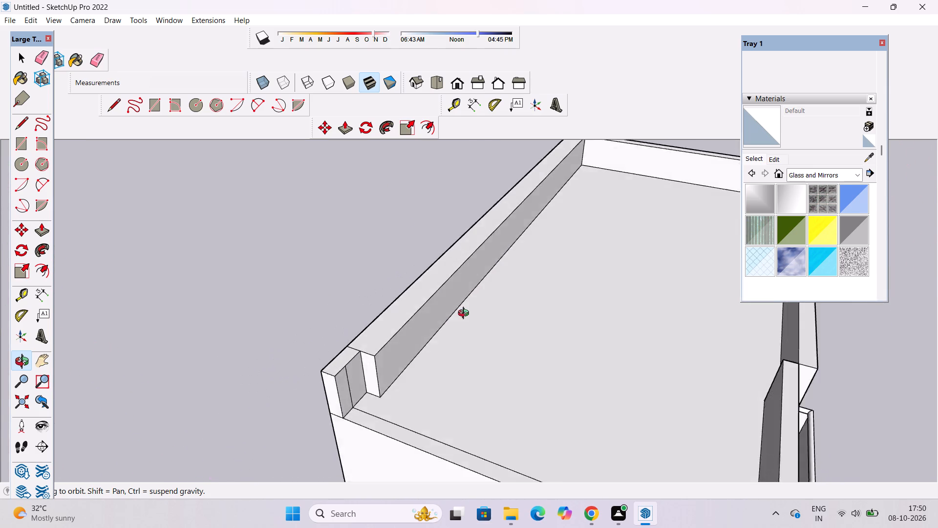
drag(466, 314, 530, 308)
key(p)
click(509, 342)
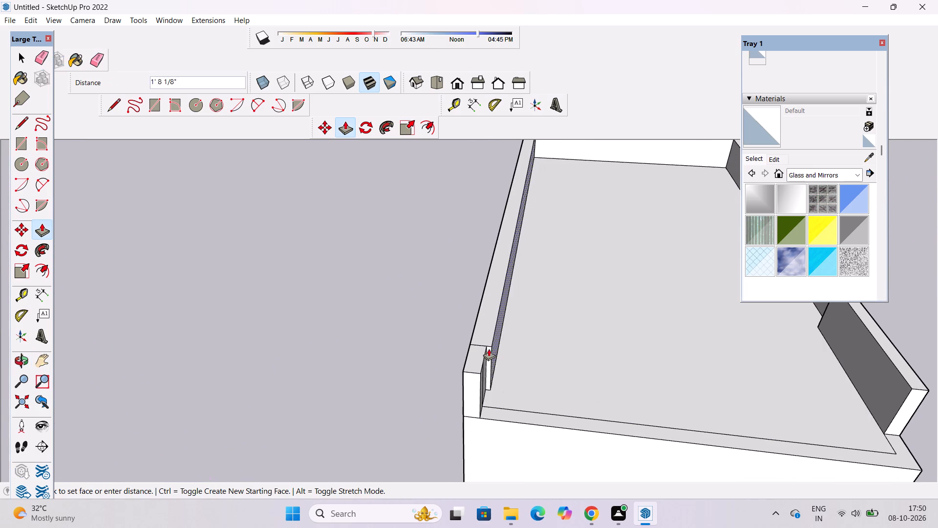
click(484, 350)
click(437, 366)
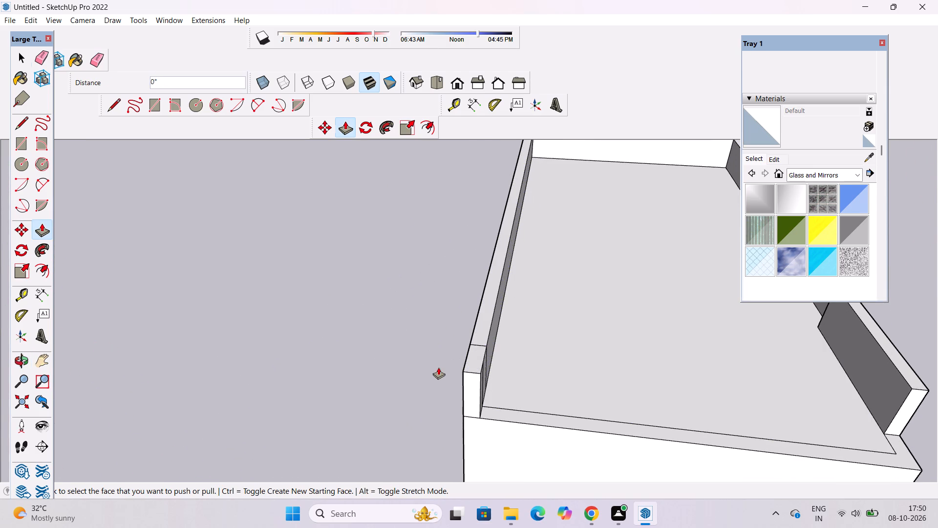
Erase the leftover seam lines across the rear parapet's top and inner face beside the open-end corner piece.
key(space)
text(o)
scroll(429, 352, down, 4)
drag(569, 355, 359, 321)
scroll(326, 300, up, 2)
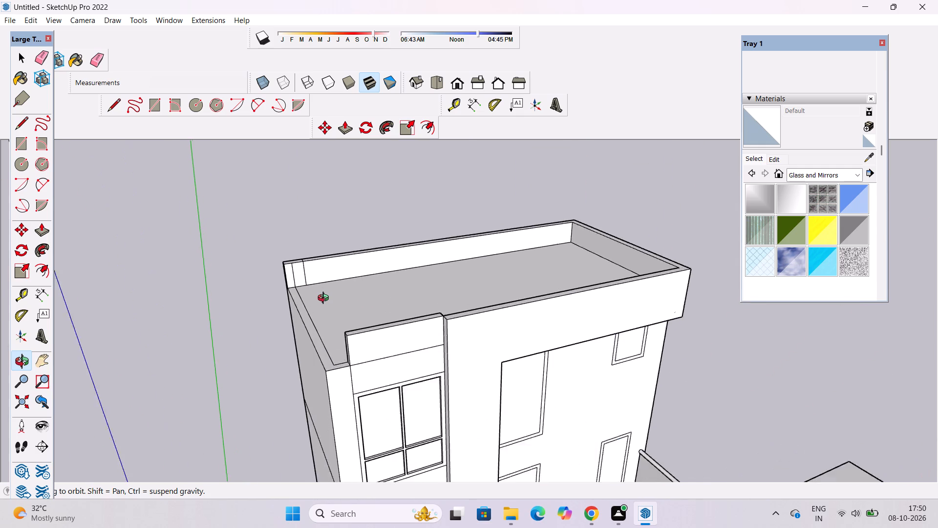
scroll(325, 299, up, 2)
drag(321, 306, 284, 372)
drag(284, 372, 359, 335)
drag(377, 329, 407, 326)
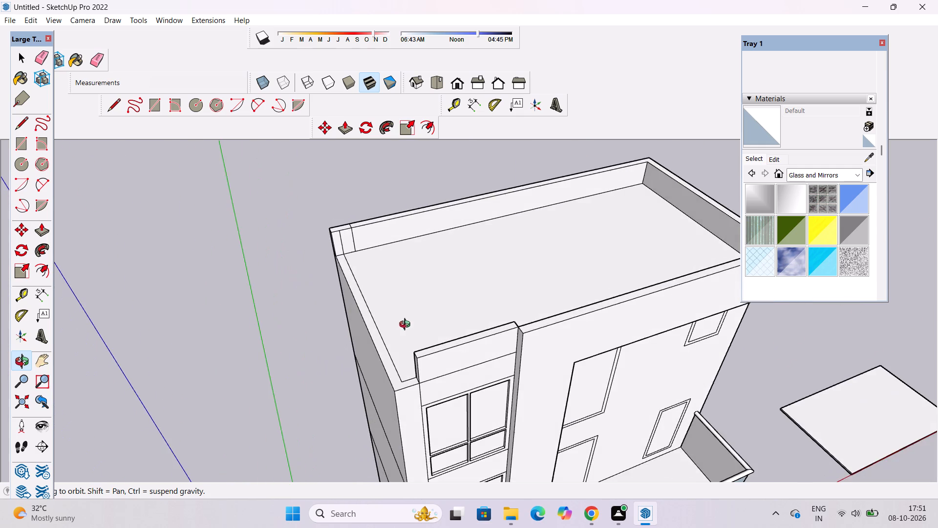
drag(407, 326, 406, 326)
scroll(356, 267, up, 3)
drag(358, 228, 381, 275)
scroll(338, 232, up, 4)
drag(341, 237, 369, 268)
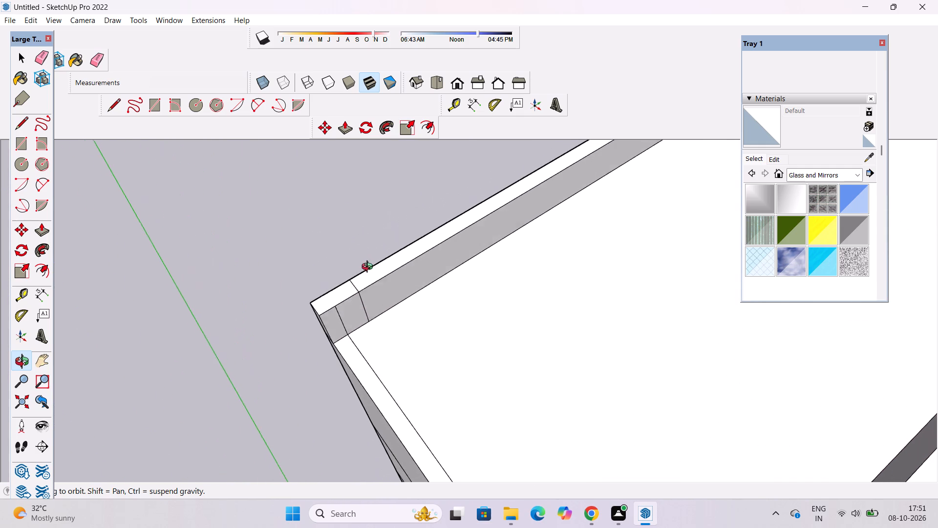
drag(369, 268, 371, 270)
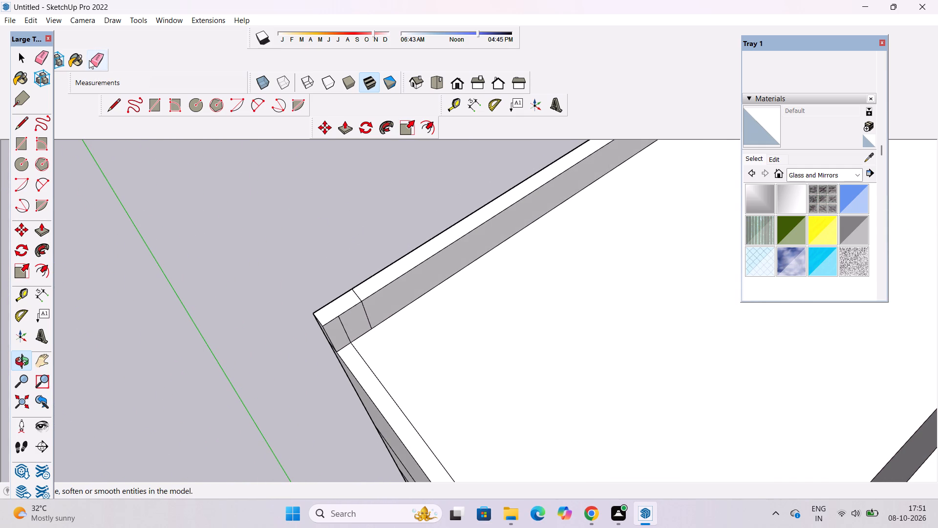
click(93, 57)
scroll(370, 294, up, 8)
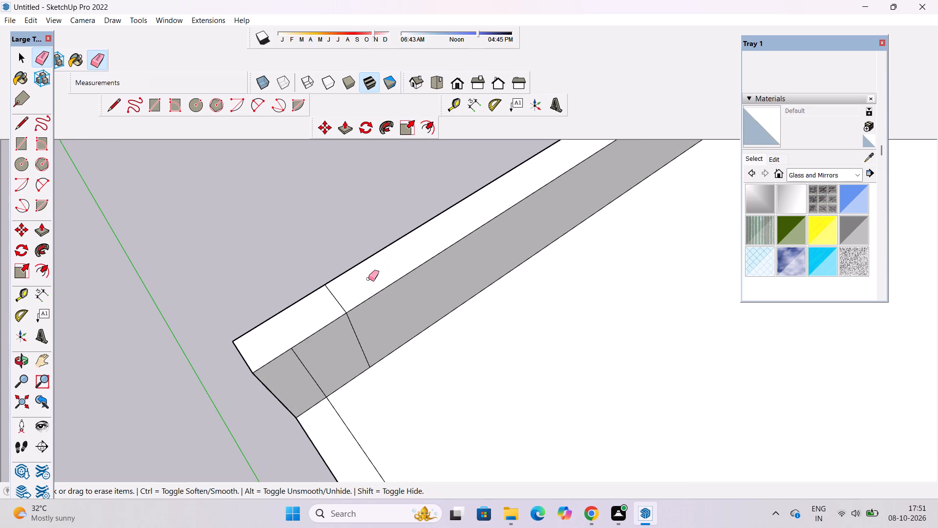
drag(366, 277, 328, 308)
scroll(320, 208, down, 6)
scroll(341, 274, up, 4)
drag(336, 214, 336, 215)
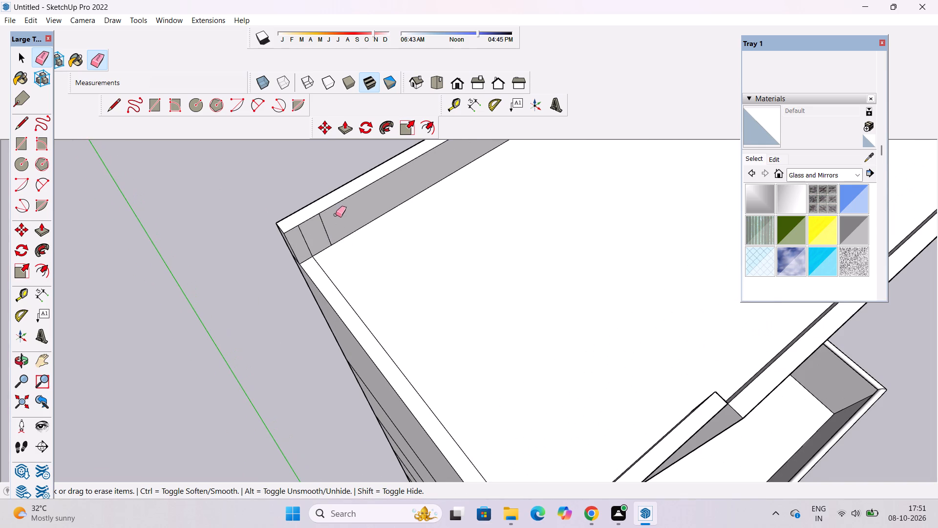
drag(336, 215, 318, 238)
Push/Pull the border strip along the roof's open end up 7' to the existing parapet's top.
click(44, 236)
scroll(256, 191, down, 5)
scroll(286, 234, up, 5)
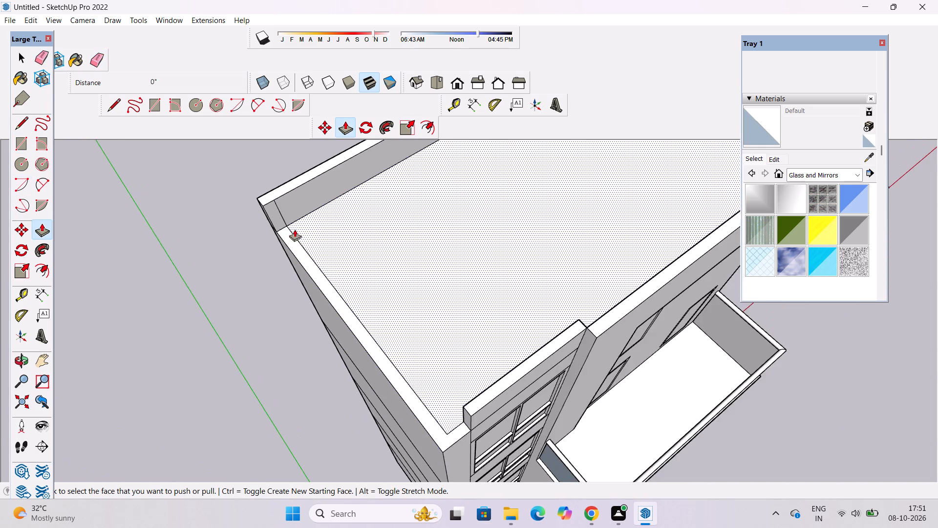
click(302, 258)
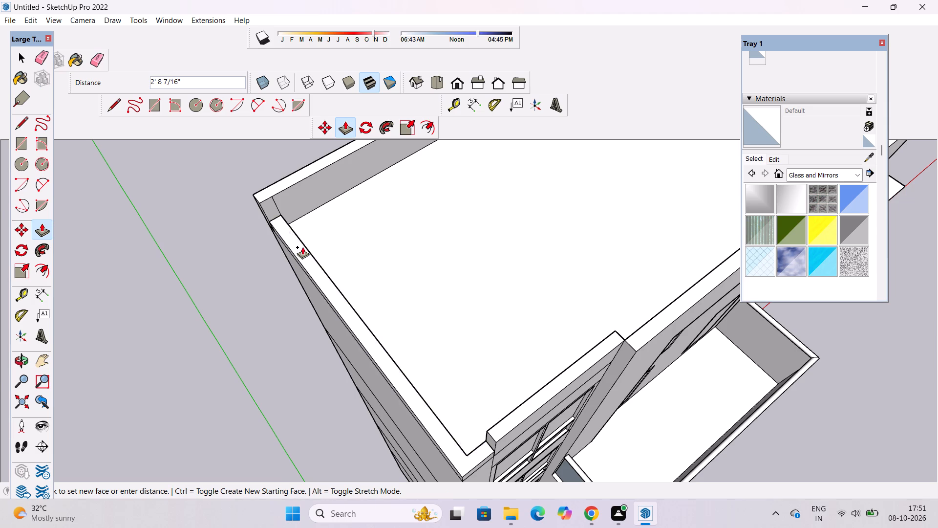
scroll(302, 224, down, 5)
scroll(302, 227, up, 1)
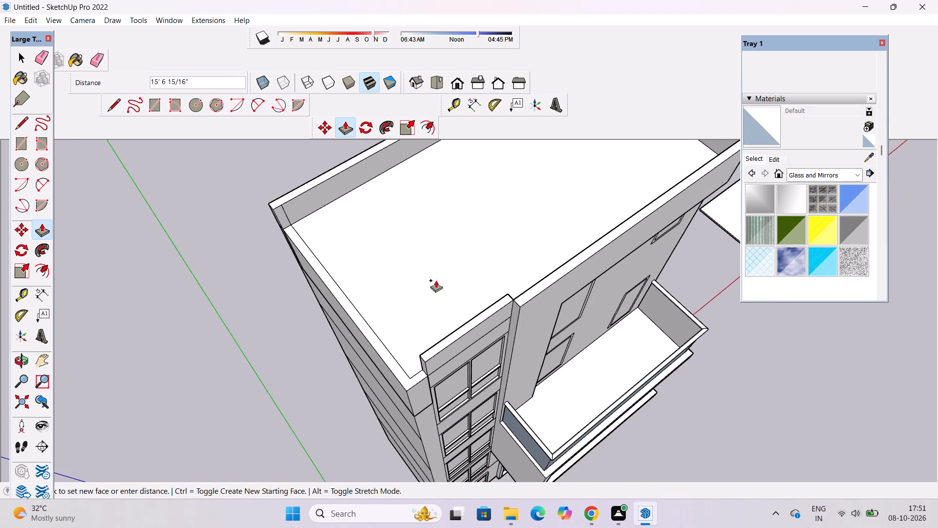
click(461, 329)
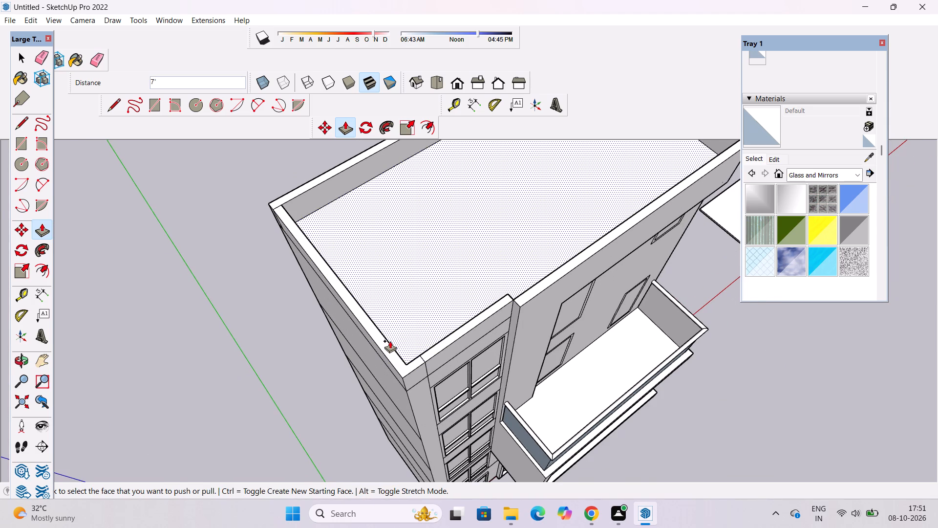
Examine the front corner where the raised open-end parapet meets the wall above the windows.
key(o)
drag(473, 359, 338, 338)
scroll(326, 286, down, 1)
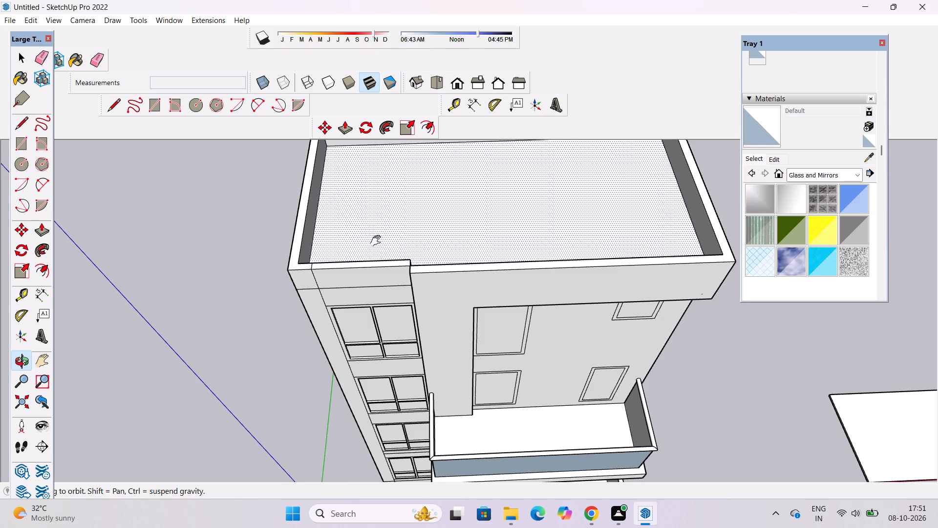
shift+drag(378, 241, 422, 257)
drag(428, 268, 393, 243)
drag(348, 269, 382, 306)
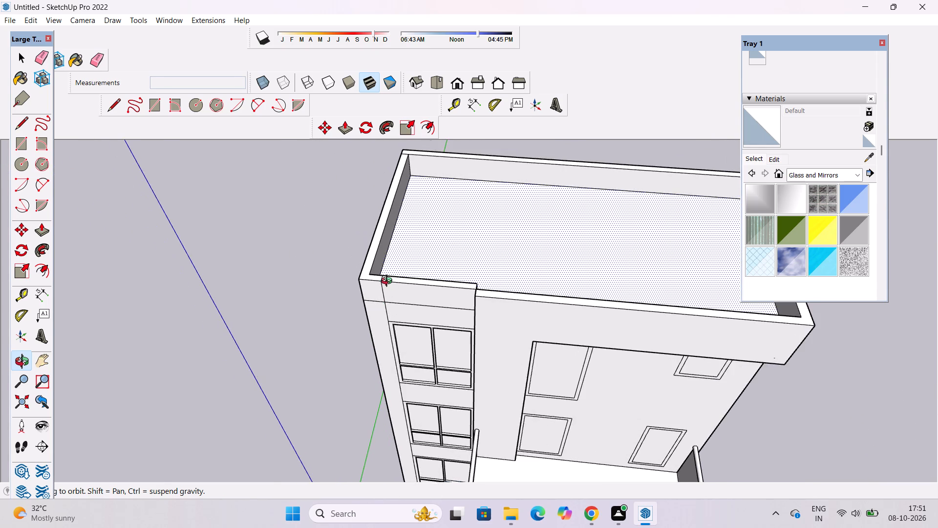
scroll(389, 282, up, 3)
drag(388, 288, 389, 295)
drag(389, 295, 398, 312)
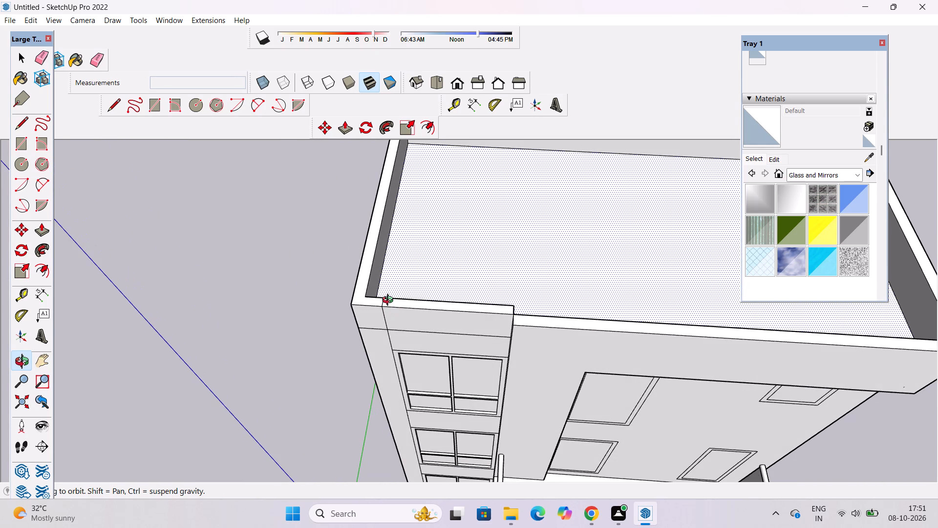
drag(390, 301, 391, 288)
shift+drag(387, 305, 388, 308)
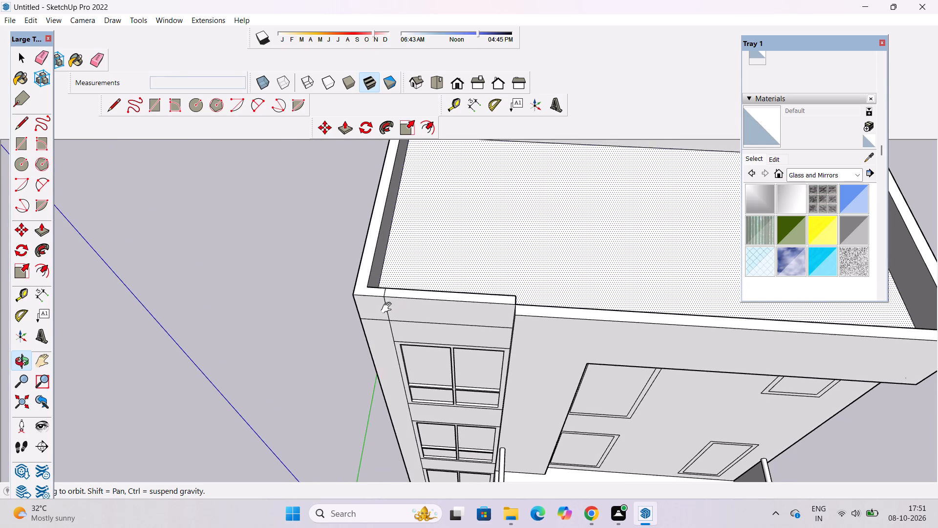
shift+drag(388, 308, 392, 314)
drag(385, 315, 380, 169)
scroll(382, 203, down, 5)
shift+drag(387, 220, 399, 319)
scroll(400, 297, up, 2)
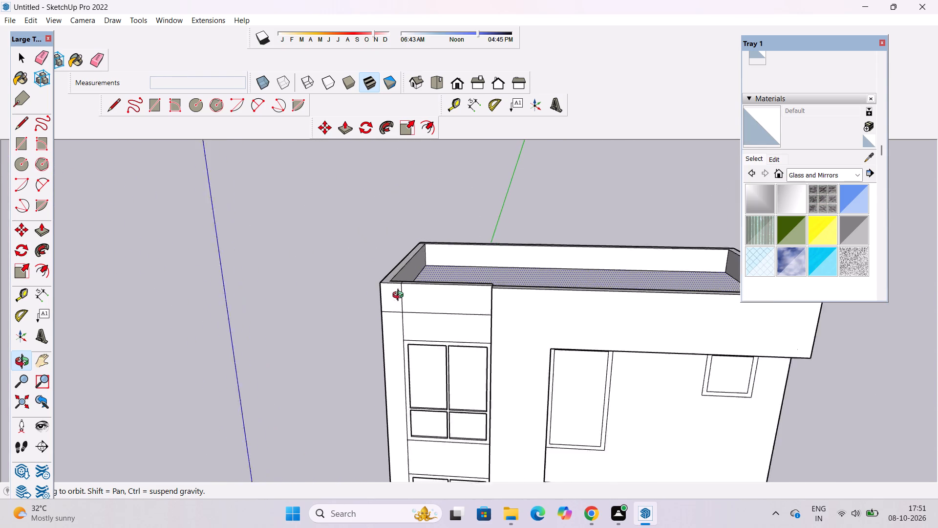
scroll(400, 296, up, 1)
Pull the open-end parapet's inner face inward to the seam line on the adjoining front parapet, thickening the wall.
drag(404, 296, 163, 365)
drag(467, 273, 354, 291)
shift+drag(478, 247, 440, 279)
drag(431, 286, 474, 285)
key(p)
scroll(463, 256, up, 3)
click(464, 303)
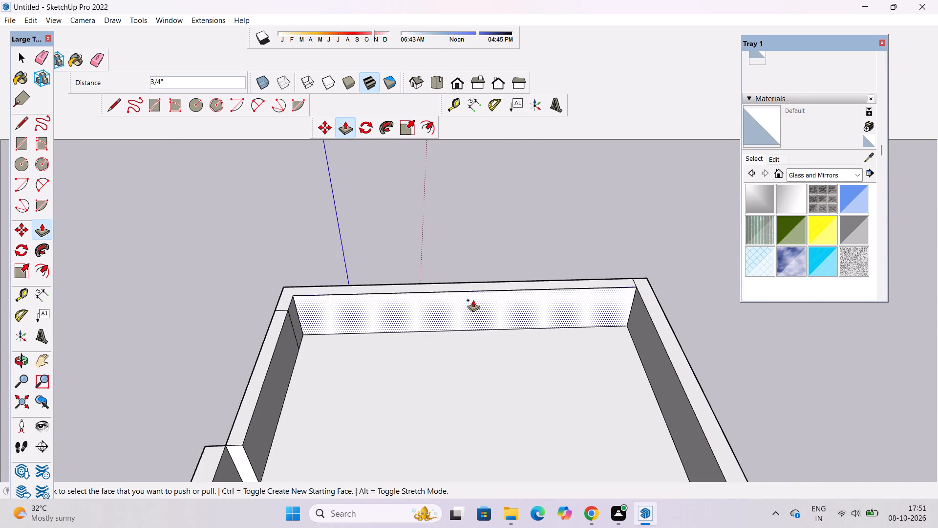
click(307, 304)
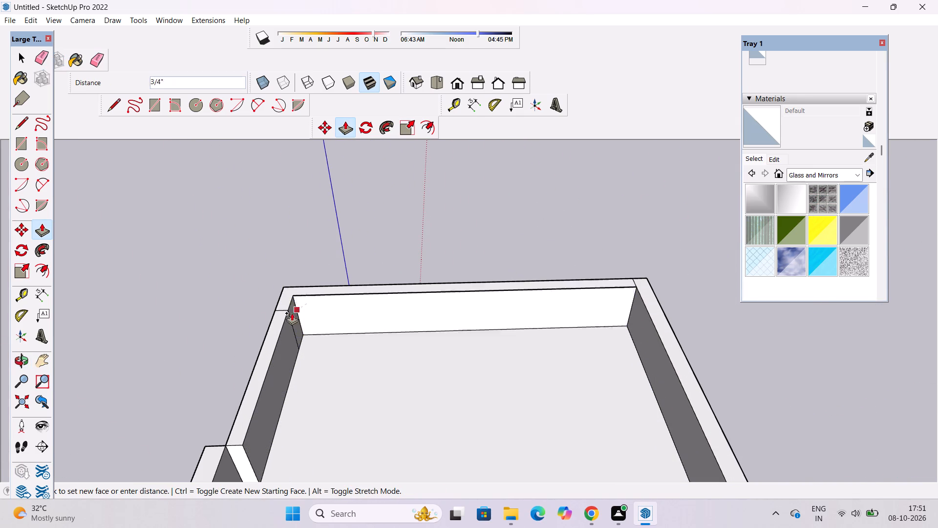
click(289, 315)
Examine the thickened open-end parapet and its corner joints from above and from the front.
key(space)
key(o)
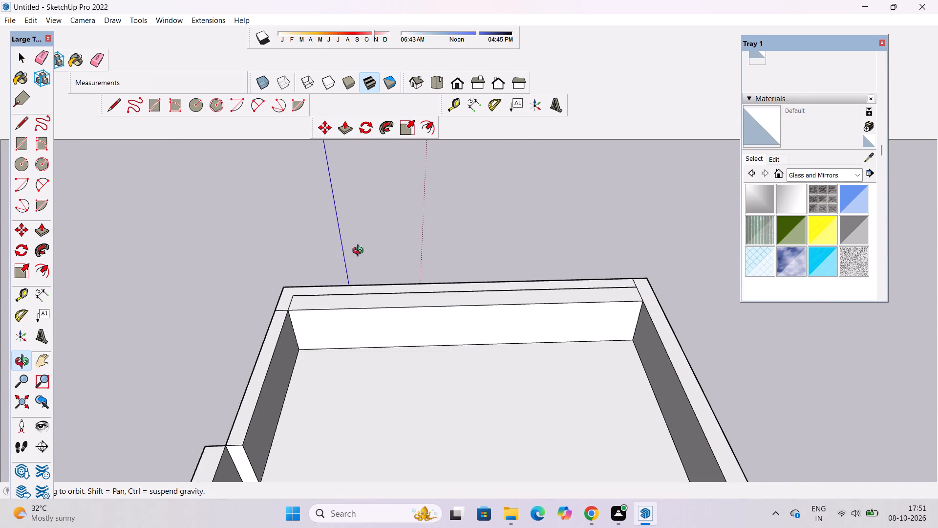
scroll(358, 220, down, 6)
drag(307, 300, 596, 325)
scroll(467, 300, up, 3)
shift+drag(441, 283, 402, 283)
drag(386, 288, 519, 279)
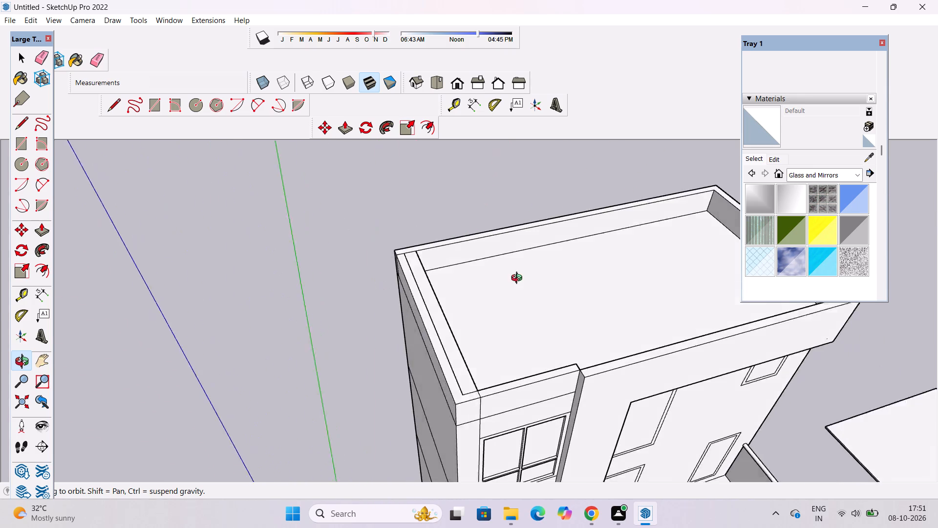
Erase the leftover seam lines on top of the thickened open-end parapet, from the rear corner to the front corner.
drag(519, 279, 526, 277)
scroll(416, 273, up, 3)
shift+drag(409, 282, 388, 298)
drag(387, 306, 398, 310)
scroll(386, 273, up, 4)
shift+drag(385, 273, 369, 270)
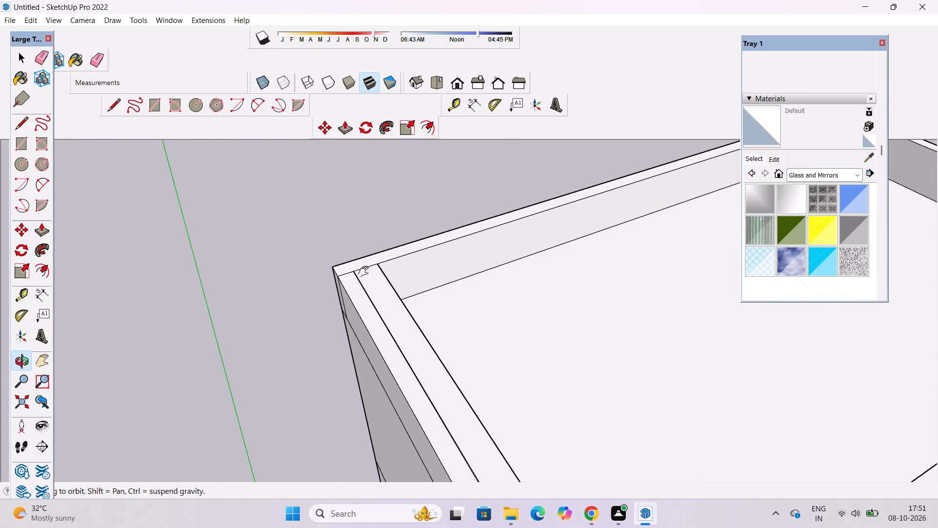
drag(365, 278, 373, 282)
key(e)
drag(382, 304, 379, 320)
scroll(342, 188, down, 8)
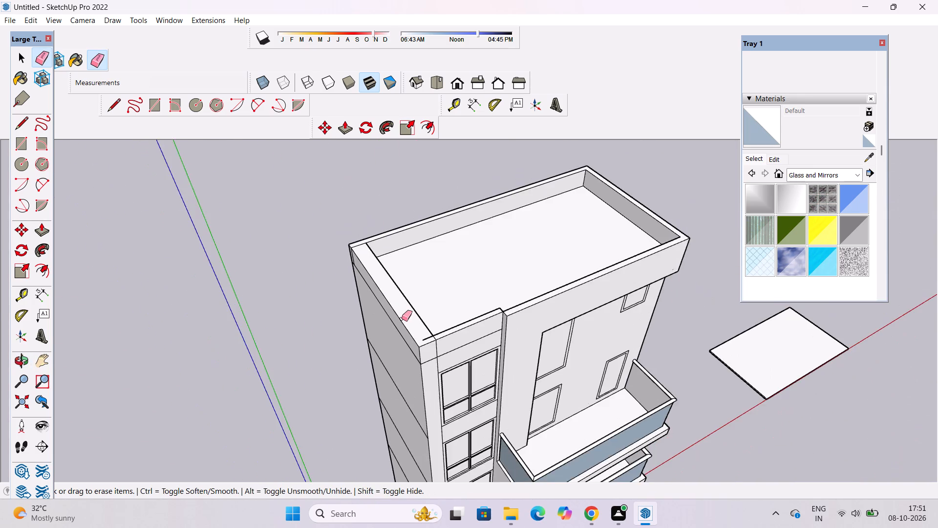
scroll(431, 358, up, 12)
drag(410, 336, 412, 347)
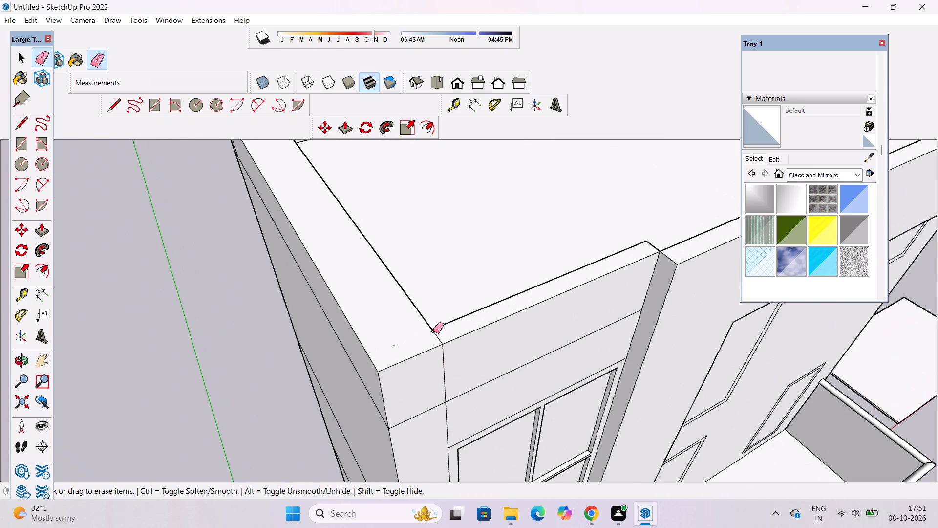
scroll(408, 341, up, 4)
drag(404, 334, 388, 347)
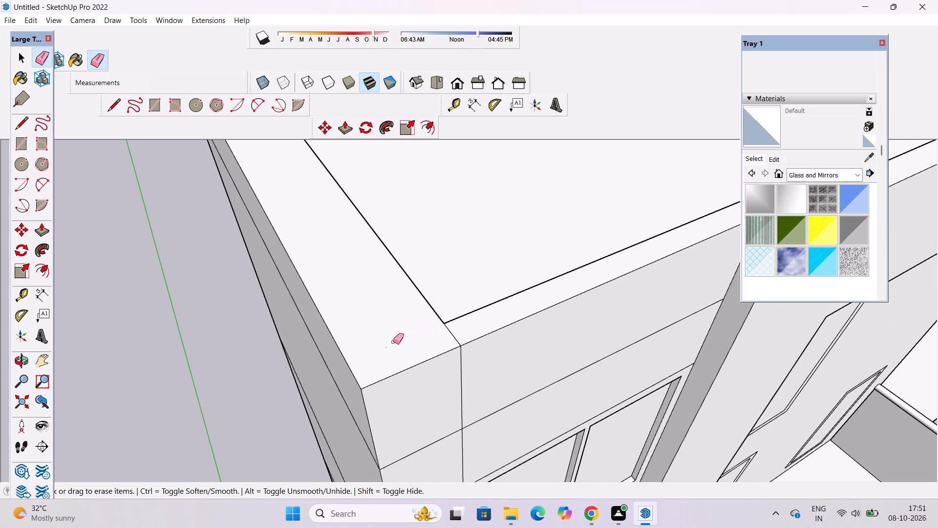
Examine the open-end parapet from above and from the front, including how its corner meets the wall above the windows.
key(o)
drag(532, 336, 301, 415)
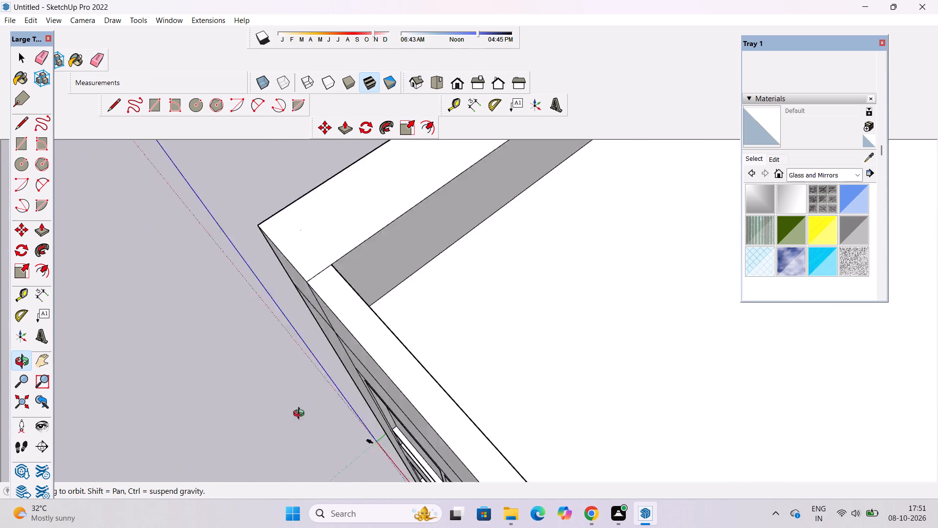
drag(301, 415, 547, 290)
scroll(519, 276, down, 4)
drag(496, 323, 360, 191)
scroll(377, 190, down, 4)
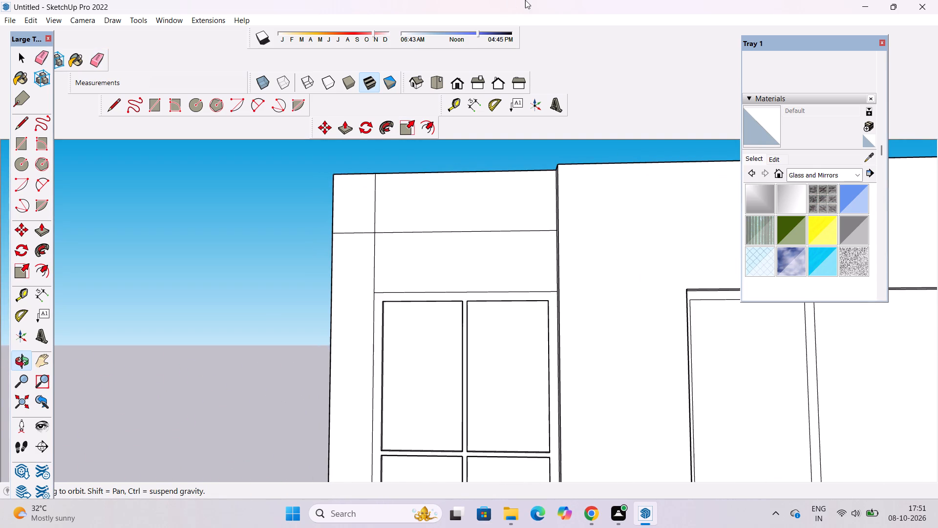
scroll(346, 261, down, 5)
drag(427, 217, 448, 330)
scroll(413, 269, up, 3)
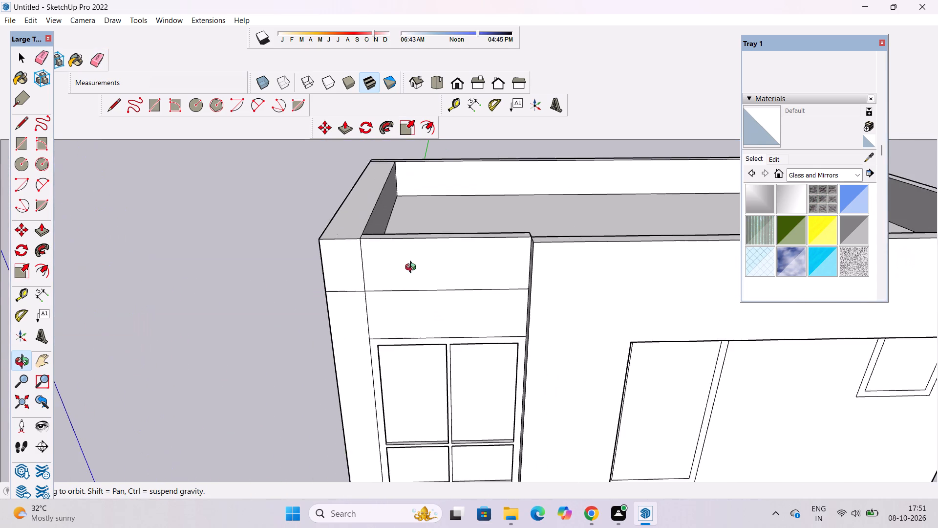
shift+drag(413, 266, 414, 308)
drag(413, 306, 415, 321)
scroll(415, 301, up, 3)
drag(444, 297, 468, 365)
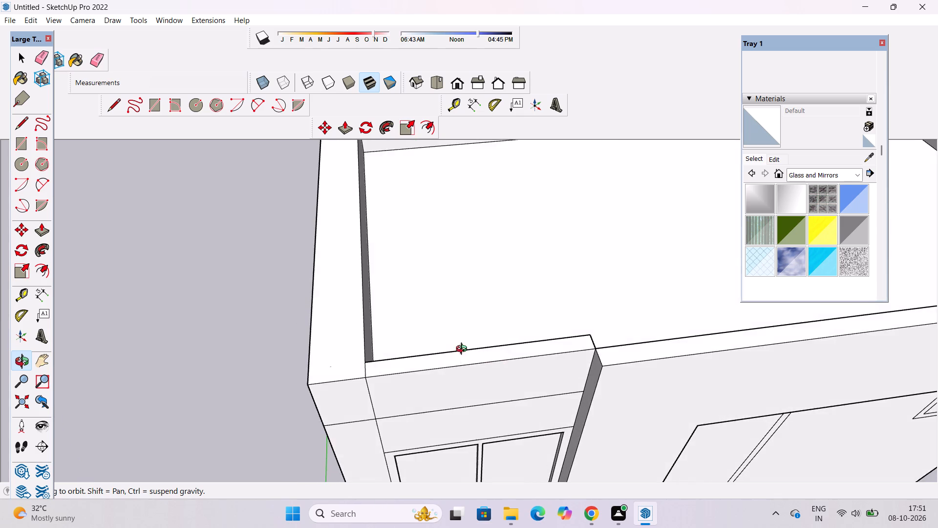
drag(461, 347, 443, 377)
shift+drag(399, 353, 415, 408)
scroll(400, 355, down, 5)
drag(397, 376, 375, 334)
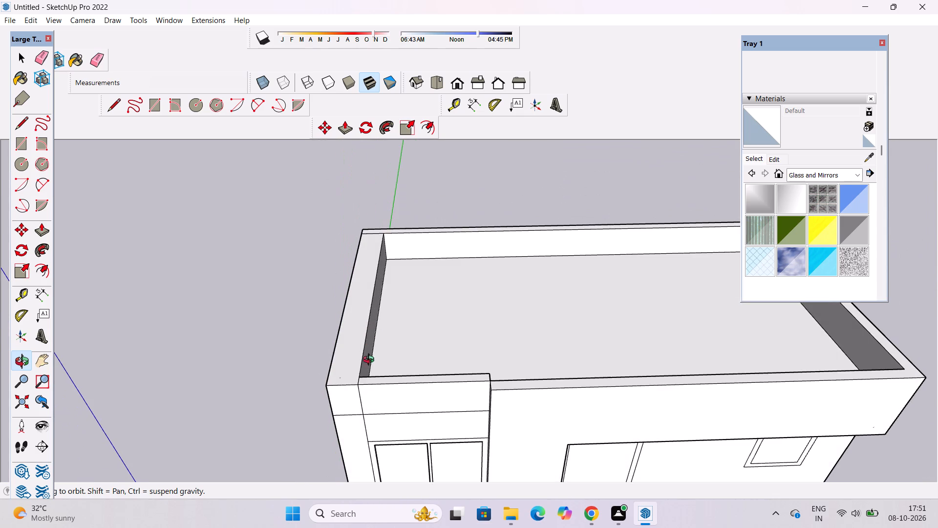
drag(371, 374, 359, 336)
scroll(343, 412, down, 5)
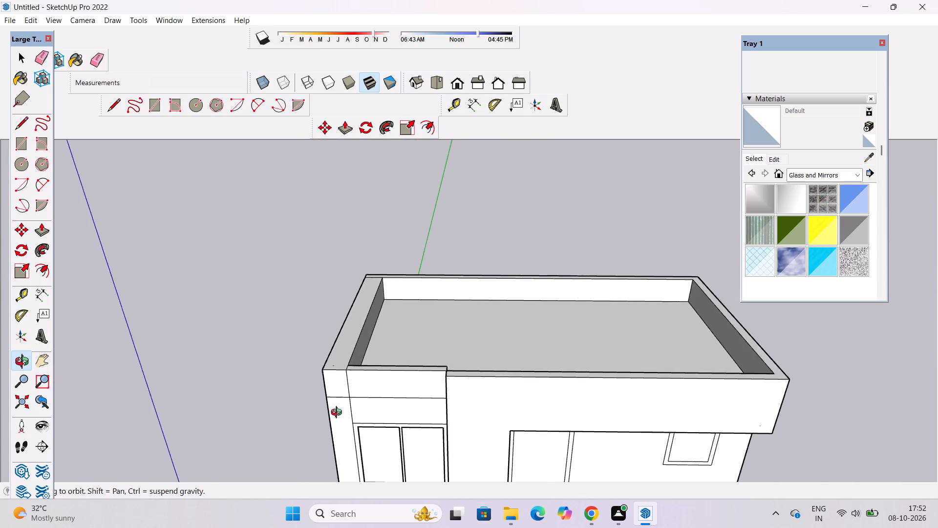
drag(339, 414, 397, 447)
scroll(358, 386, up, 6)
shift+drag(724, 482, 597, 462)
shift+drag(572, 448, 580, 467)
drag(441, 454, 453, 452)
Push/Pull the top face of the open-end parapet up 5'.
key(p)
scroll(589, 390, down, 4)
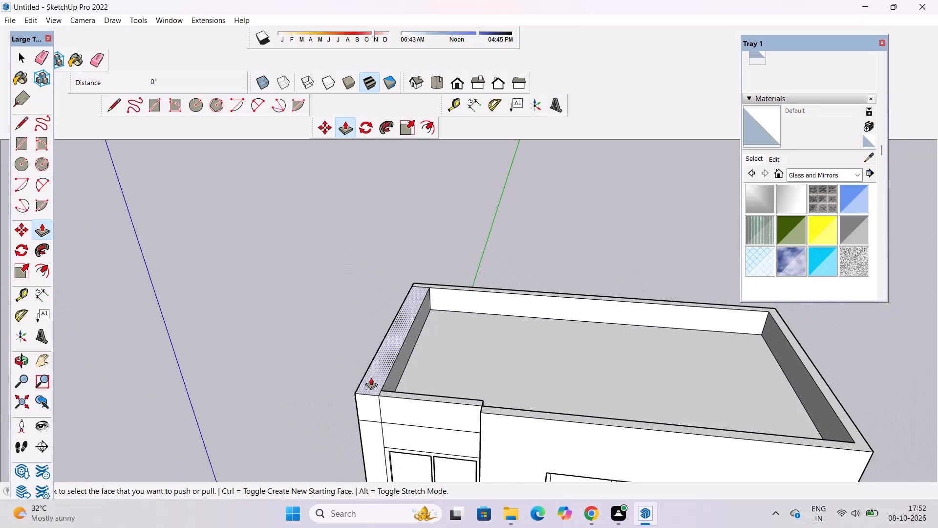
scroll(363, 381, up, 2)
click(363, 385)
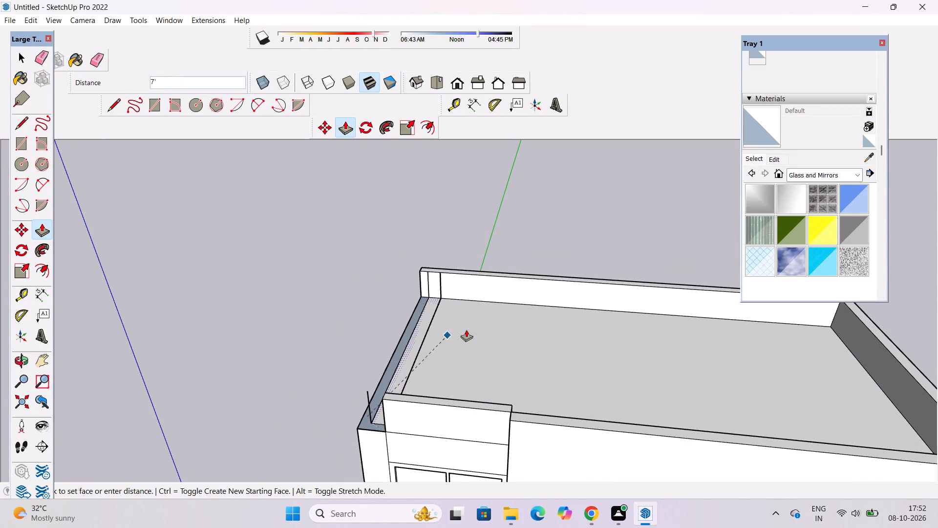
text(5')
key(Return)
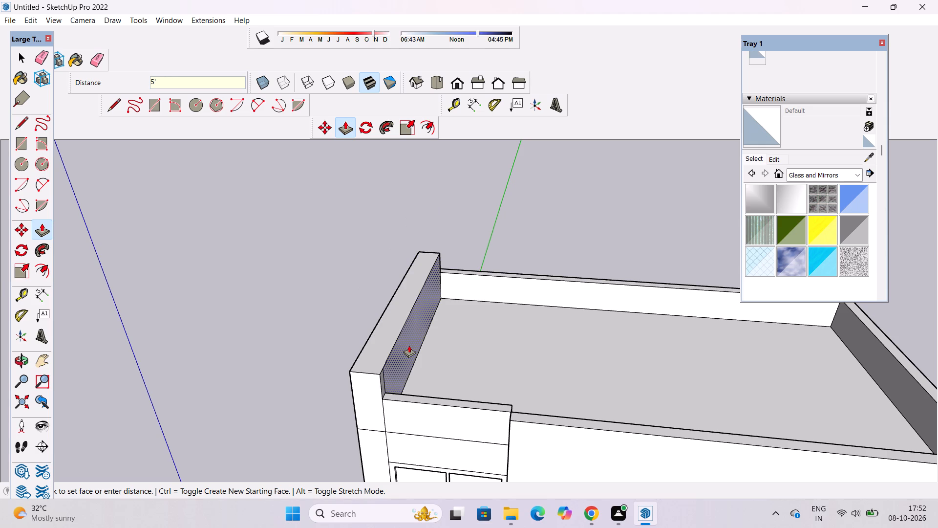
Examine the raised open-end parapet from the roof side and from outside the building.
key(o)
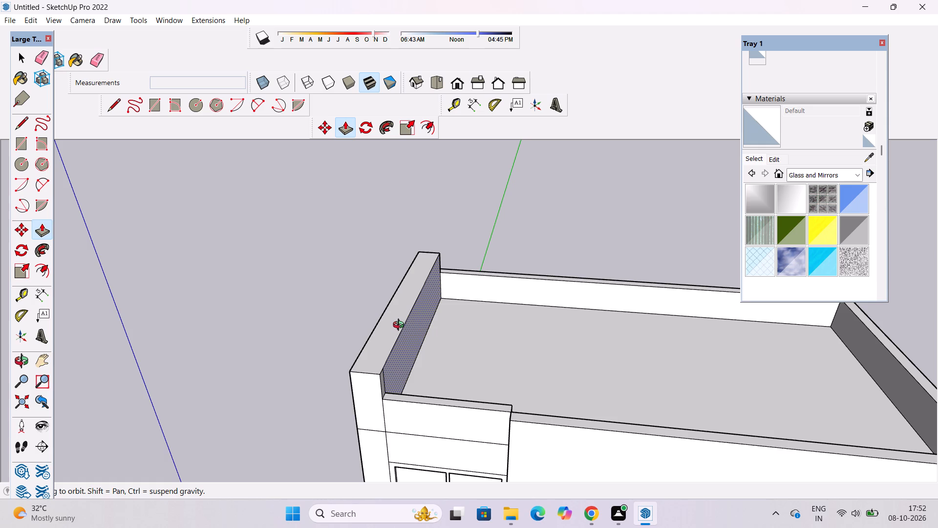
scroll(412, 319, down, 4)
shift+drag(427, 370, 441, 347)
drag(441, 347, 454, 351)
scroll(443, 340, up, 2)
drag(452, 336, 455, 369)
drag(461, 369, 330, 373)
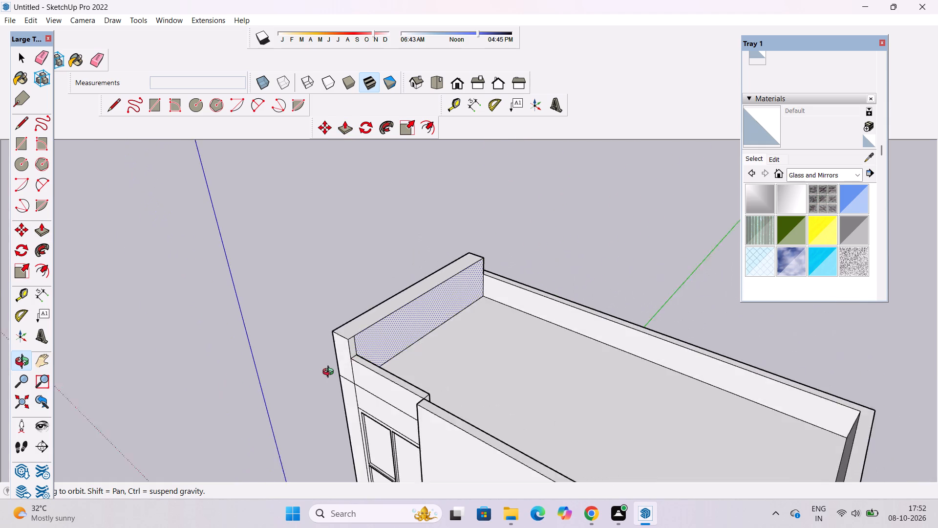
drag(330, 373, 322, 373)
scroll(355, 334, up, 10)
shift+drag(598, 299, 366, 360)
scroll(471, 316, down, 3)
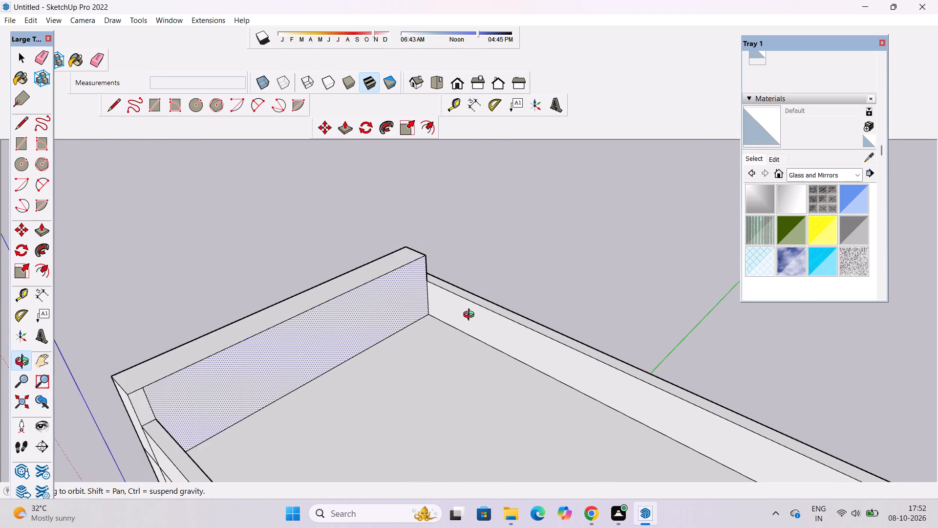
scroll(471, 316, down, 2)
drag(413, 342, 667, 374)
drag(377, 373, 630, 375)
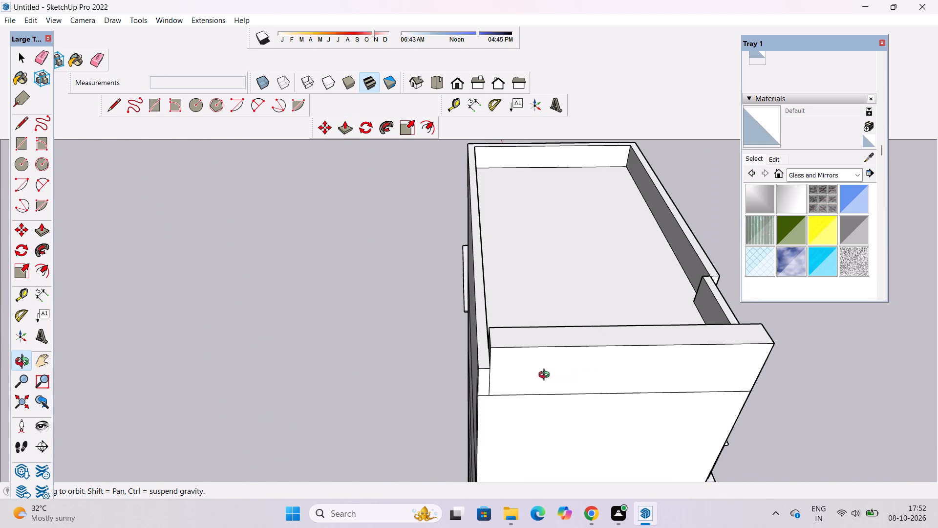
Erase the vertical seam lines on the rear end face of the raised parapet.
shift+drag(522, 379, 499, 348)
drag(502, 352, 609, 365)
scroll(608, 359, up, 3)
shift+drag(586, 350, 535, 380)
drag(504, 379, 577, 376)
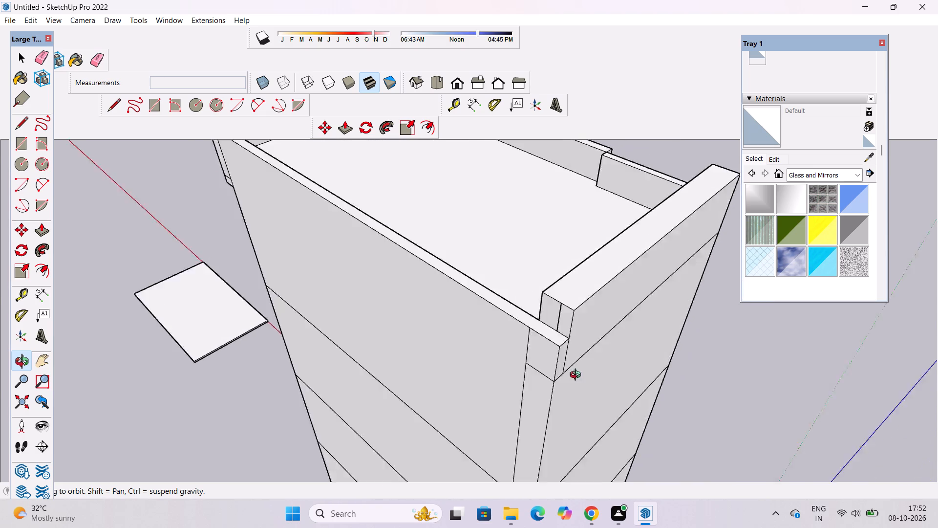
drag(577, 376, 628, 373)
scroll(641, 287, up, 4)
shift+drag(620, 286, 557, 335)
drag(514, 352, 546, 338)
scroll(531, 333, up, 4)
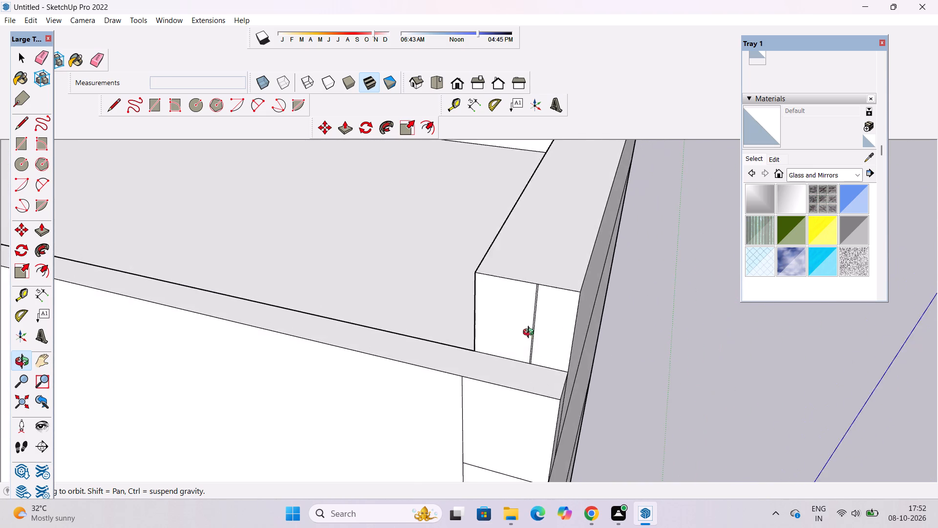
scroll(531, 333, up, 8)
key(e)
drag(562, 289, 530, 303)
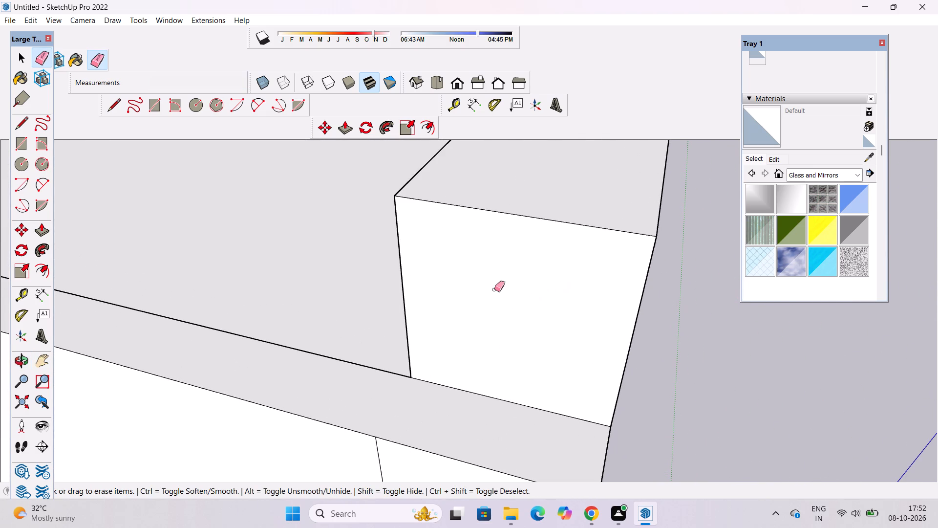
Push/Pull the raised parapet's rear end face outward 2', flush with the building's rear wall.
scroll(470, 276, down, 6)
key(space)
text(p)
scroll(496, 264, down, 5)
click(508, 277)
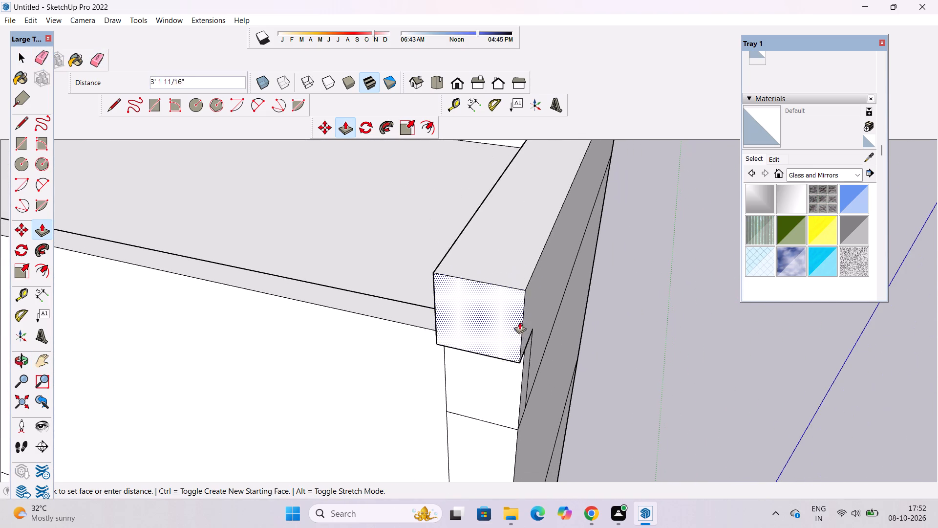
click(521, 373)
Erase the seam lines left by the extension on the raised parapet's top and outer side at the rear corner.
key(space)
text(o)
drag(607, 354, 534, 358)
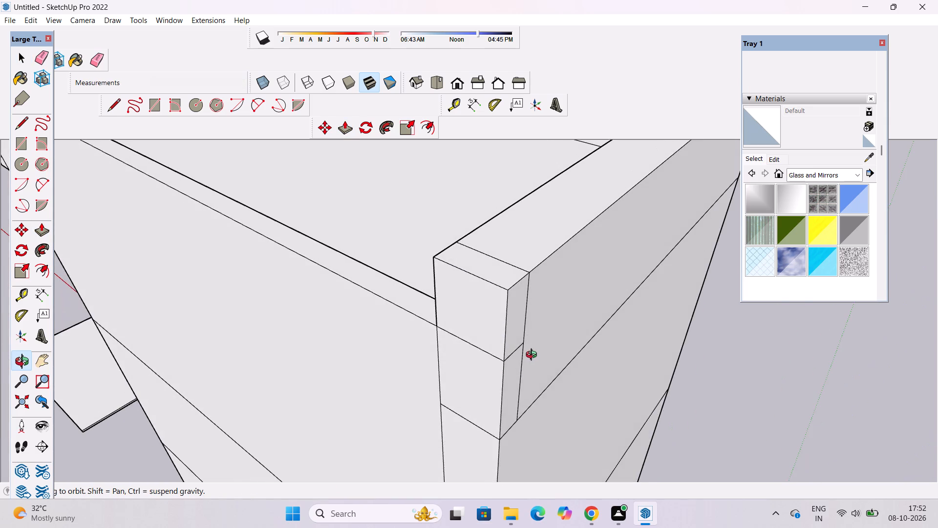
scroll(540, 349, down, 3)
drag(587, 339, 505, 351)
shift+drag(502, 345, 537, 390)
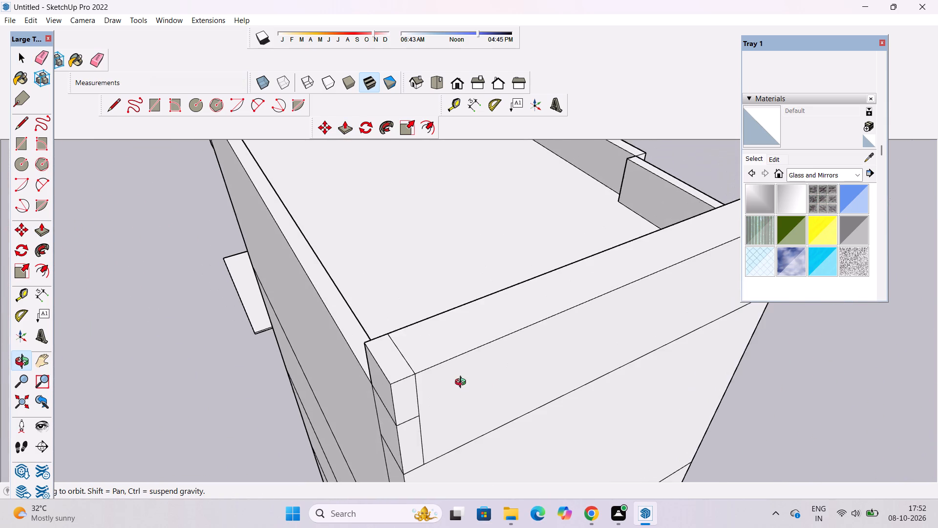
drag(459, 383, 396, 385)
shift+drag(388, 385, 459, 393)
scroll(438, 382, up, 2)
shift+drag(438, 382, 418, 366)
drag(411, 372, 410, 372)
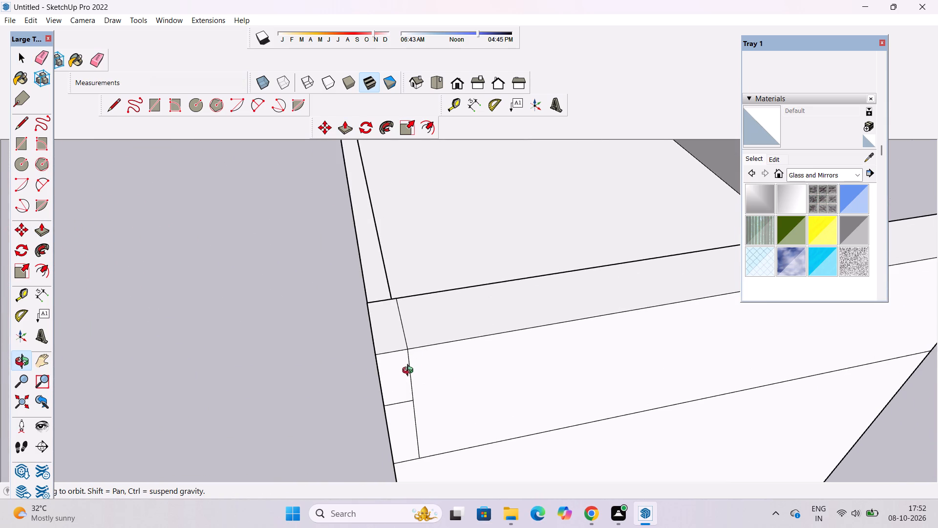
drag(410, 372, 408, 368)
shift+drag(408, 368, 402, 373)
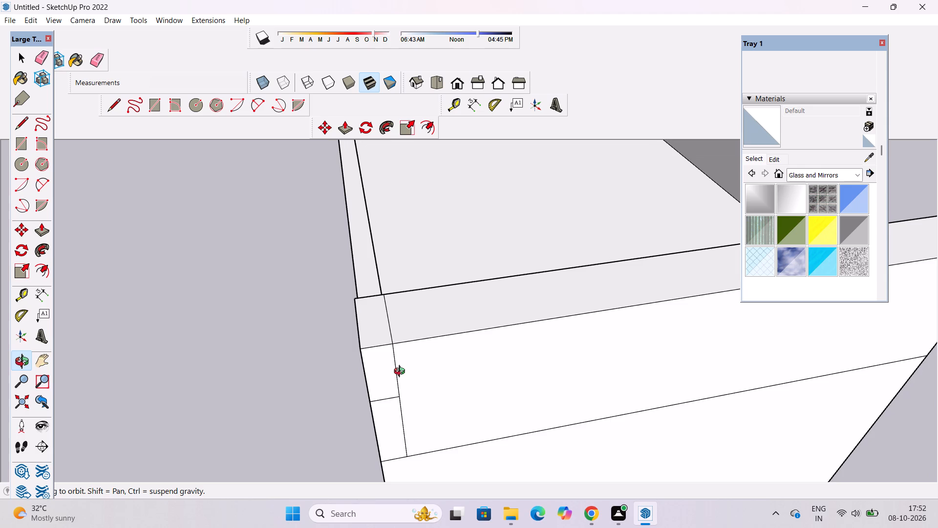
key(e)
drag(394, 307, 392, 308)
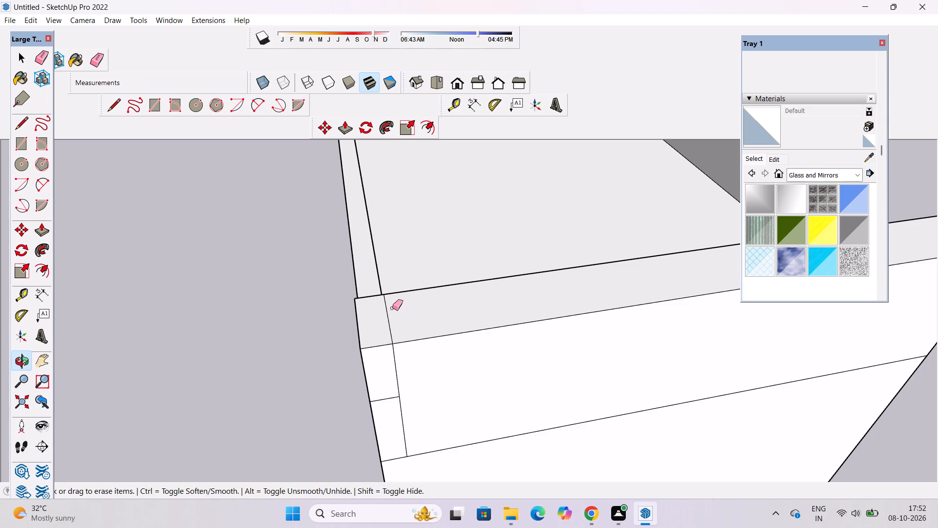
drag(392, 308, 385, 321)
drag(400, 379, 395, 400)
drag(399, 398, 400, 404)
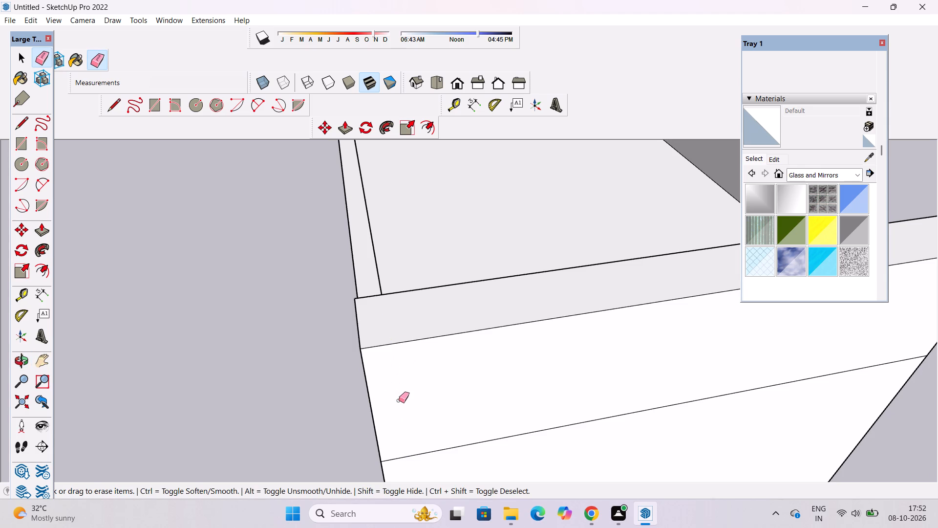
Erase the horizontal seam line across the raised parapet's rear end face.
key(o)
drag(328, 400, 542, 348)
key(e)
drag(556, 315, 558, 331)
drag(576, 323, 578, 336)
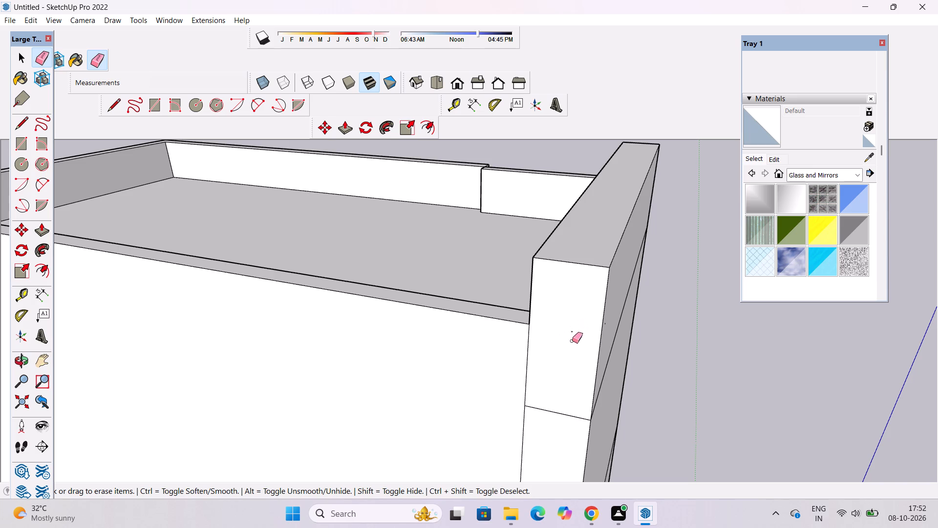
drag(577, 320, 572, 332)
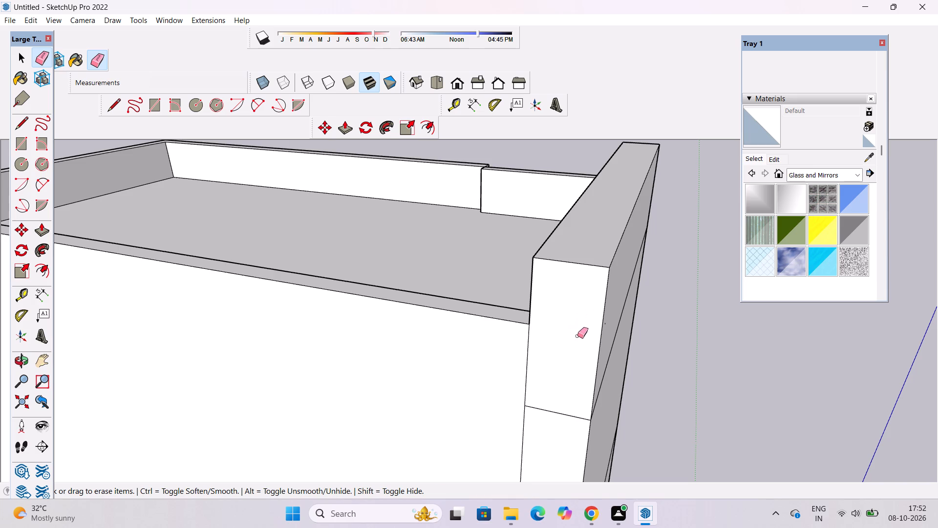
Erase the vertical seam lines at the rear and front ends of the raised parapet's inner face.
key(o)
scroll(520, 302, down, 7)
drag(727, 333, 86, 359)
scroll(455, 159, up, 4)
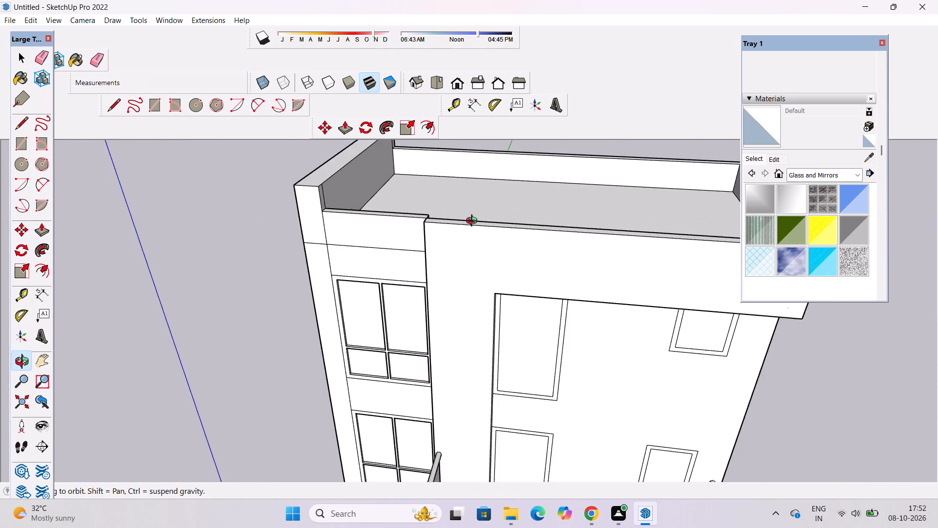
scroll(474, 222, up, 2)
drag(560, 261, 405, 314)
scroll(428, 298, down, 5)
drag(511, 294, 321, 275)
drag(405, 221, 352, 384)
scroll(429, 340, up, 4)
drag(444, 349, 574, 333)
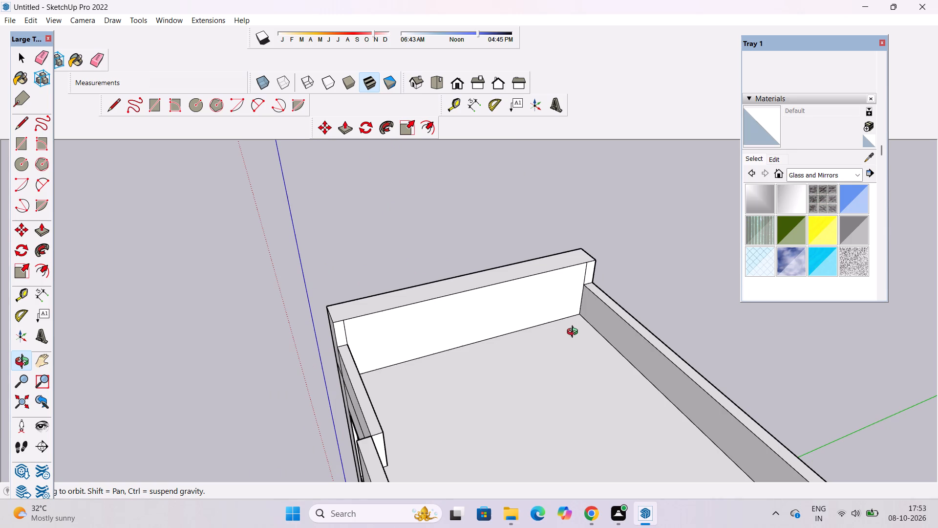
scroll(584, 301, up, 3)
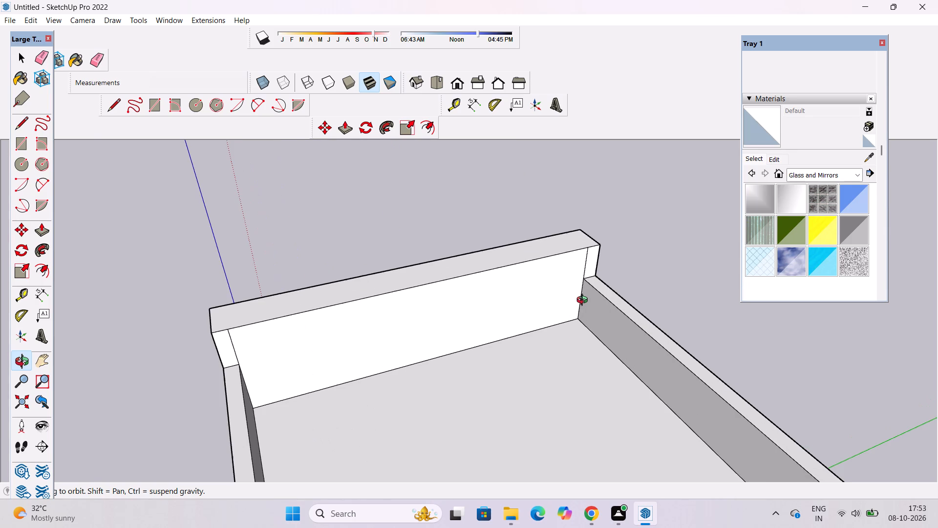
key(e)
scroll(584, 291, up, 5)
click(590, 246)
scroll(639, 219, down, 6)
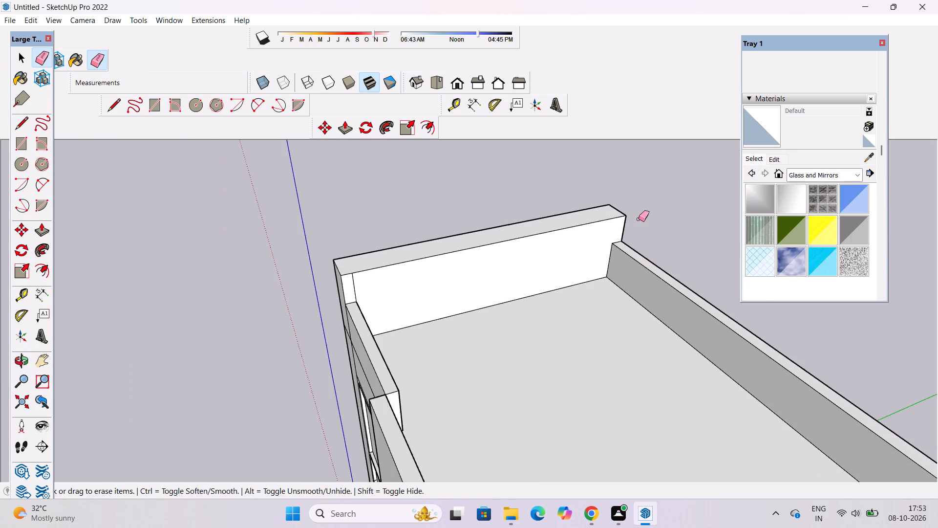
scroll(405, 283, up, 5)
drag(400, 273, 387, 281)
key(space)
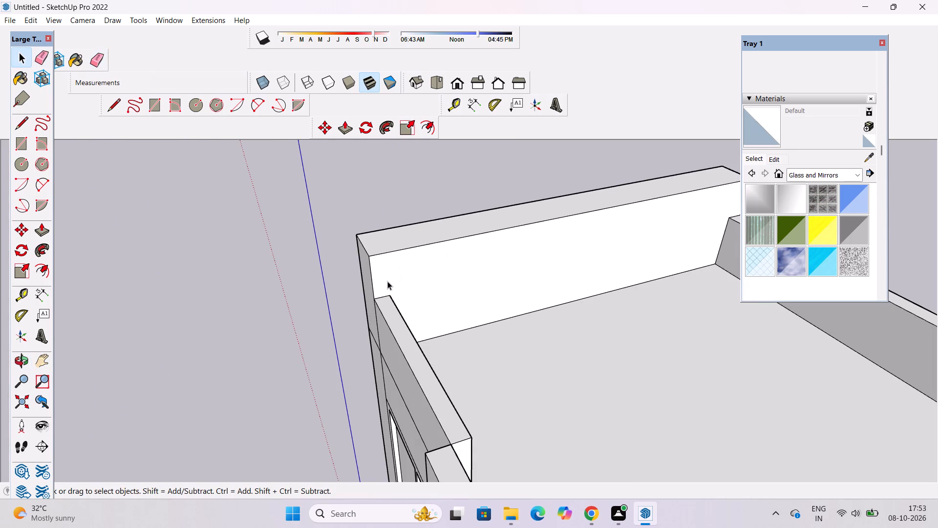
Examine the raised end parapet against the front facade and the rest of the roof parapet from several angles.
text(o)
scroll(383, 276, down, 6)
drag(249, 461, 434, 356)
drag(499, 358, 338, 352)
drag(336, 354, 367, 393)
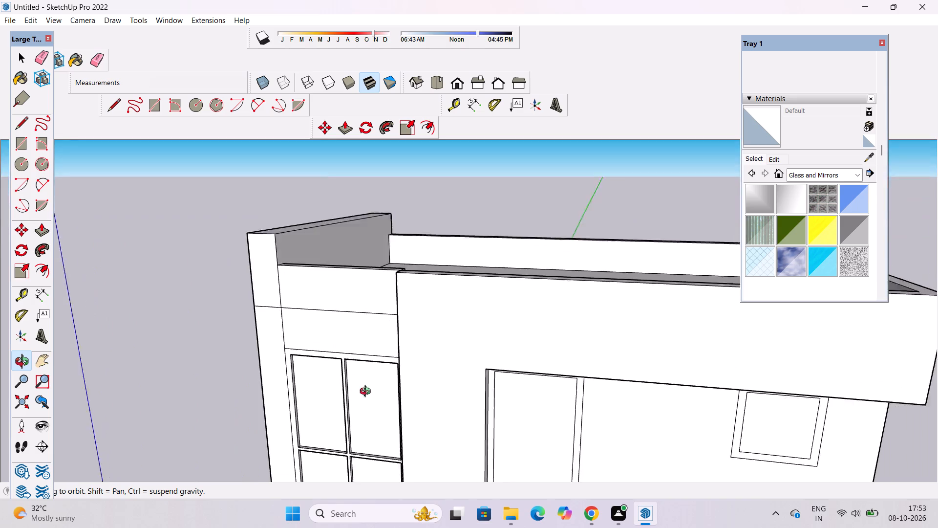
drag(367, 393, 420, 431)
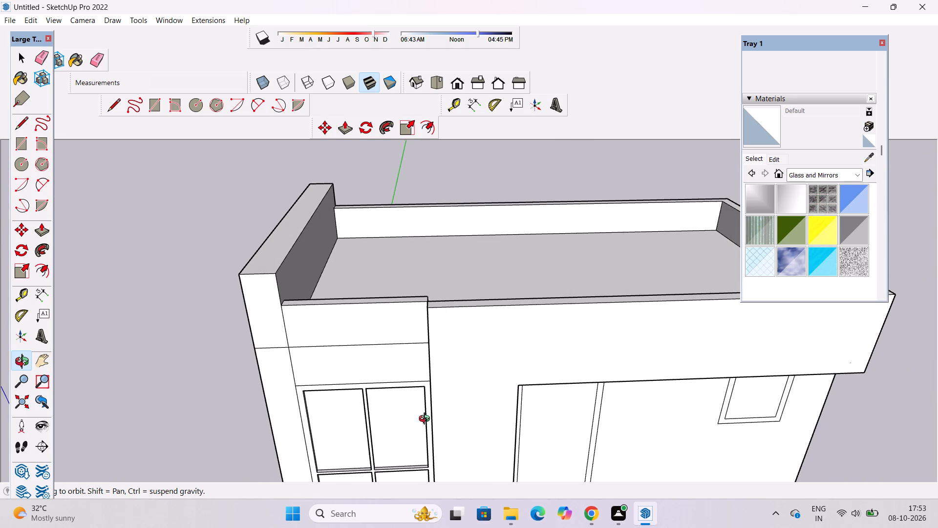
shift+drag(417, 421, 375, 427)
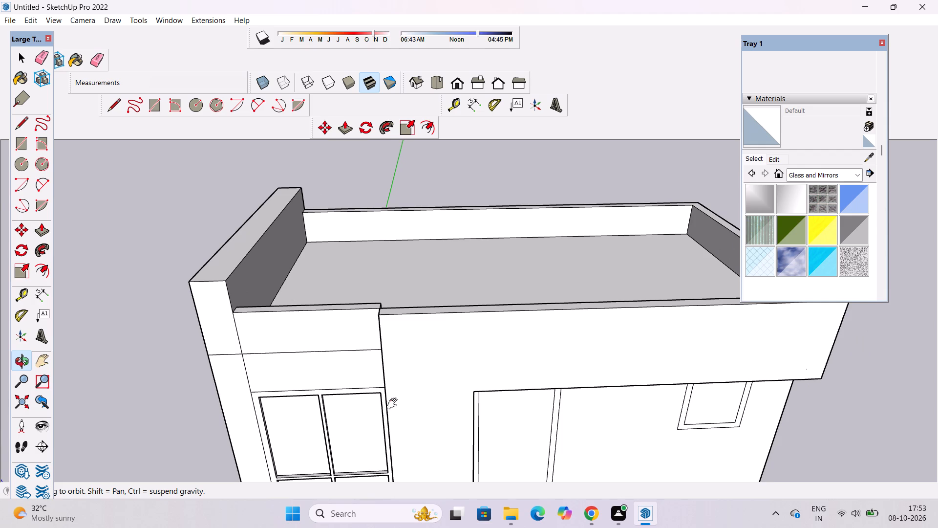
shift+drag(394, 407, 463, 304)
drag(470, 374, 469, 294)
scroll(469, 293, down, 6)
shift+drag(520, 342, 504, 337)
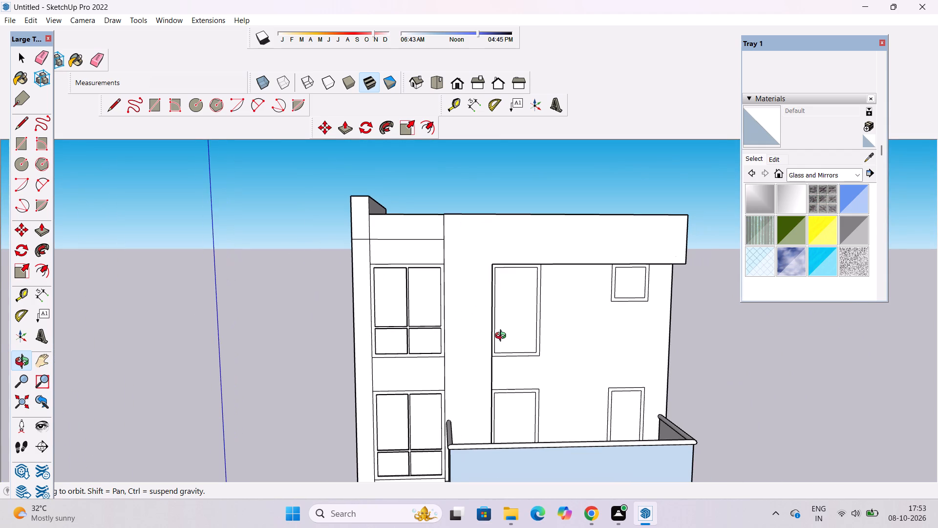
drag(478, 286, 479, 339)
scroll(420, 258, up, 4)
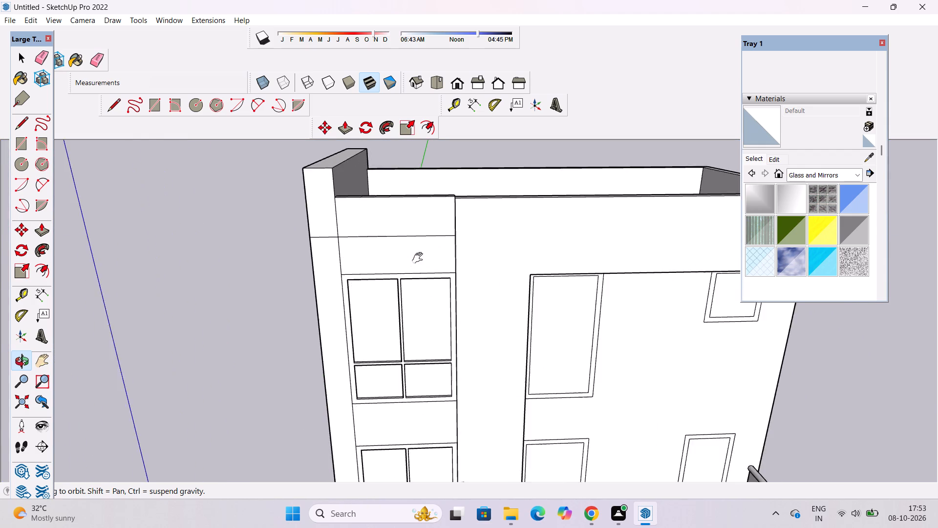
shift+drag(420, 258, 435, 372)
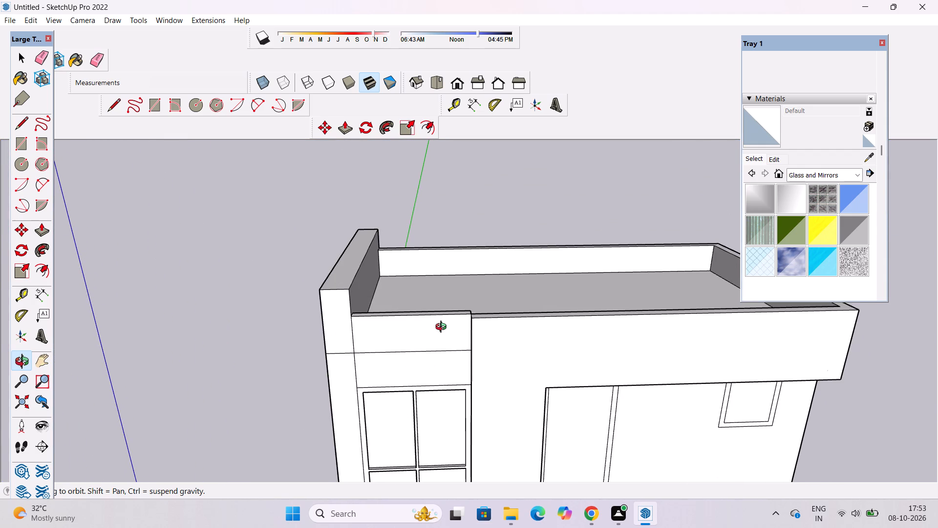
scroll(431, 344, down, 4)
shift+drag(432, 346, 433, 416)
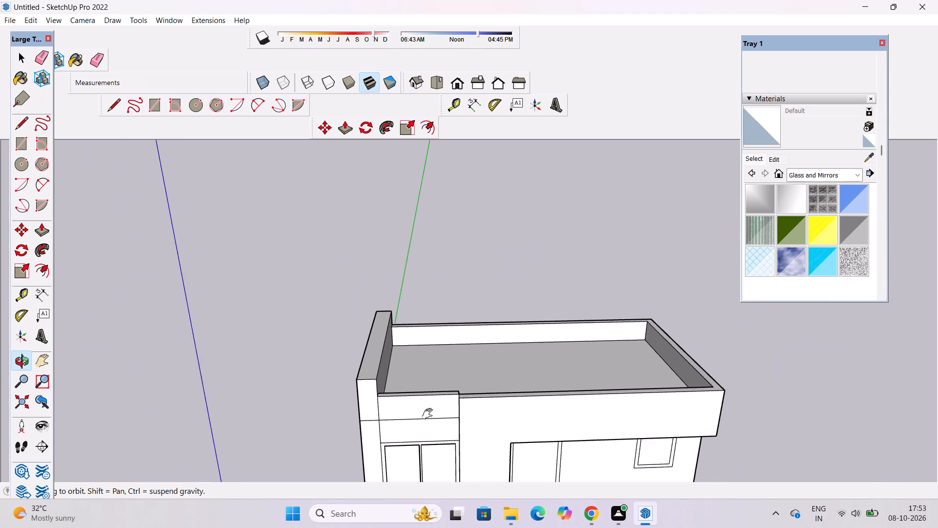
Push/Pull the top face of the raised end parapet upward 2'.
scroll(384, 373, up, 4)
shift+drag(384, 372, 379, 351)
shift+drag(379, 351, 372, 340)
key(p)
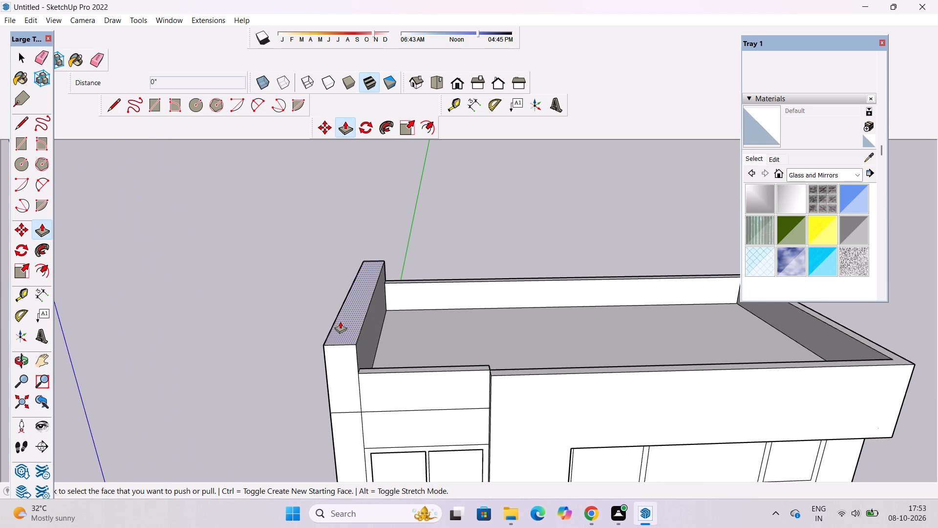
click(347, 336)
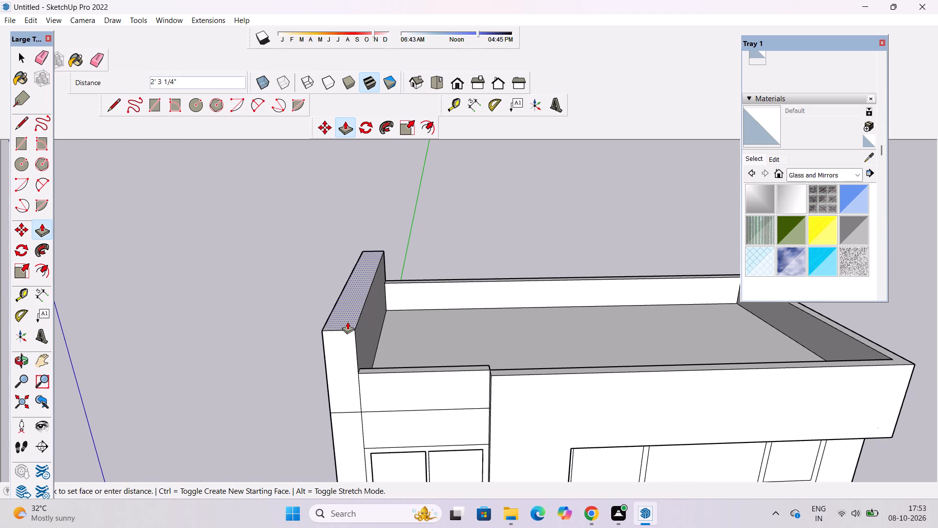
text(2')
key(Return)
Examine the heightened end parapet from above and from the front, and clear the face selection.
key(o)
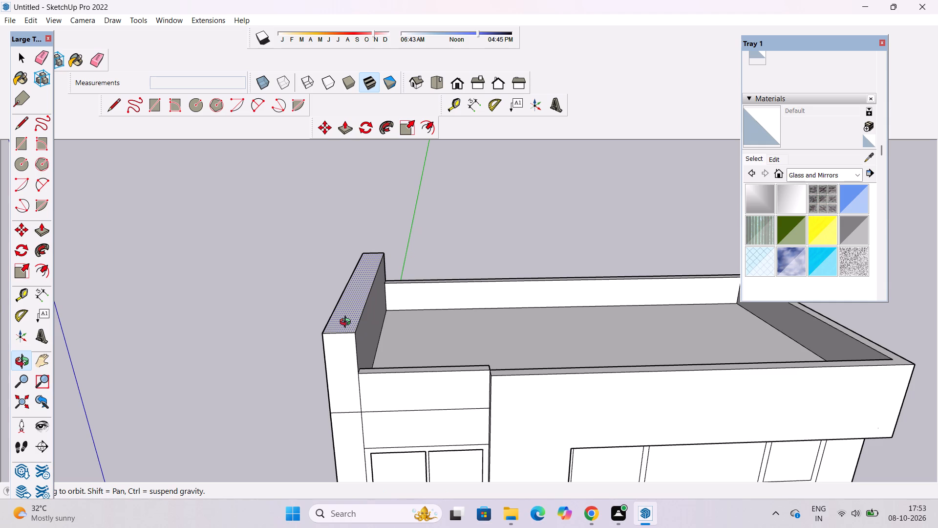
shift+drag(347, 323, 346, 318)
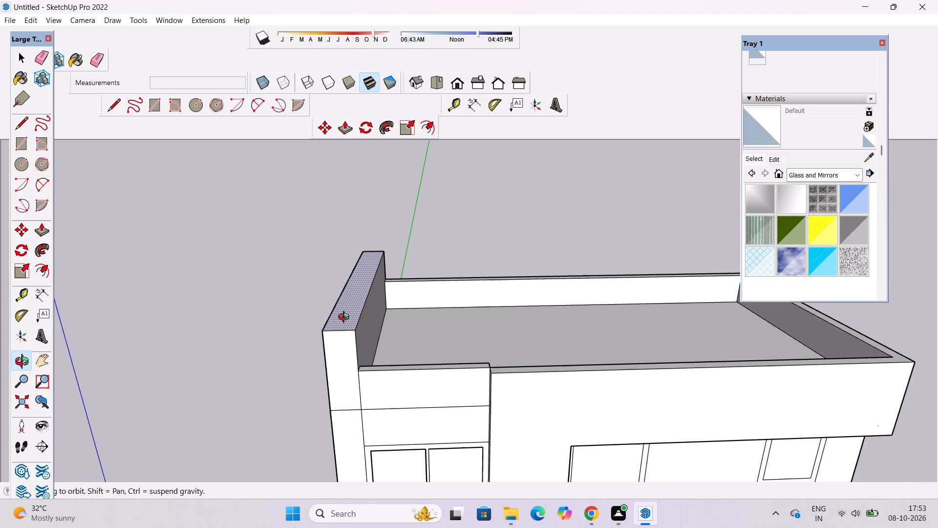
drag(346, 318, 354, 330)
scroll(354, 330, down, 3)
drag(354, 330, 366, 343)
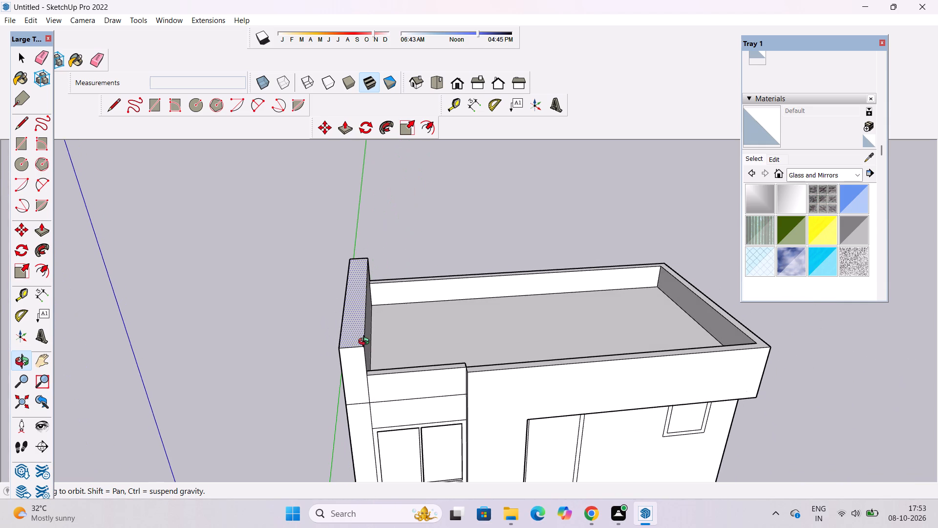
shift+drag(366, 343, 350, 345)
drag(349, 346, 353, 359)
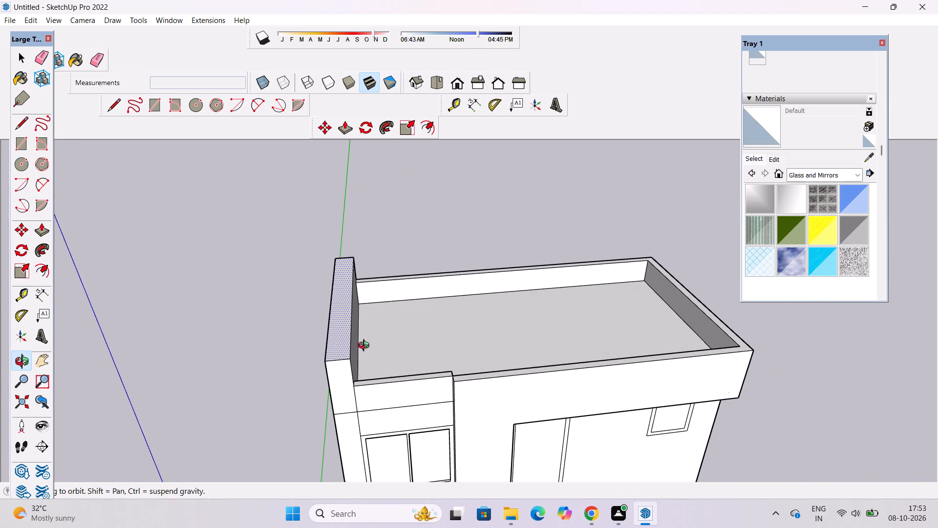
scroll(374, 388, down, 5)
drag(391, 400, 389, 387)
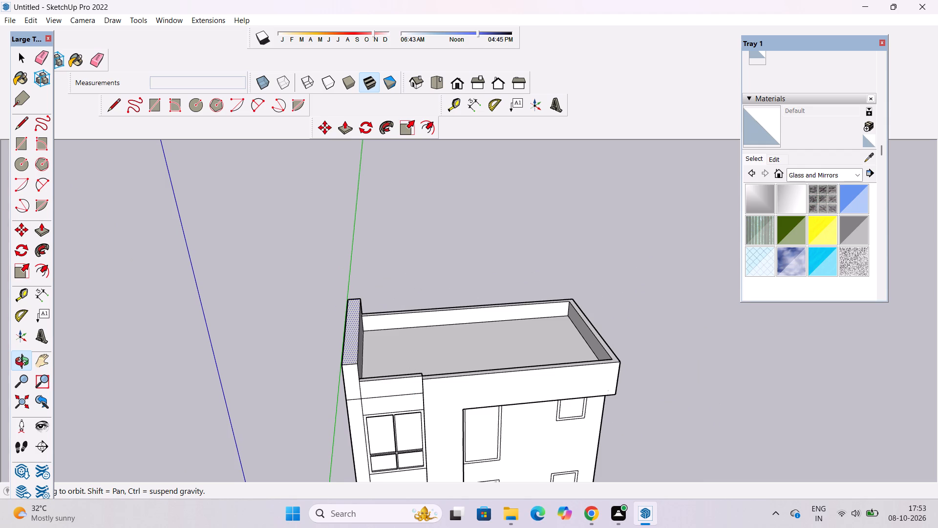
scroll(217, 523, down, 3)
shift+drag(443, 466, 402, 395)
drag(406, 388, 366, 355)
shift+drag(382, 339, 373, 338)
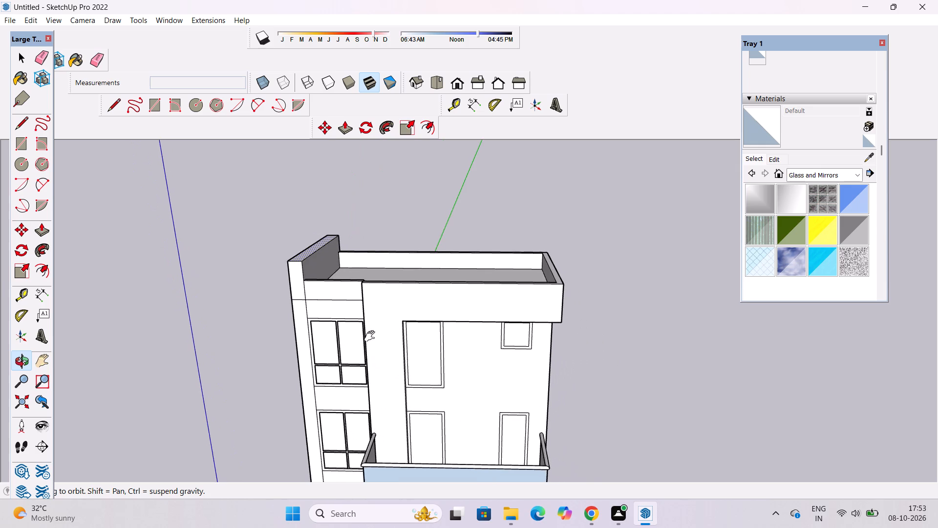
shift+drag(377, 342, 371, 349)
shift+drag(371, 349, 383, 323)
scroll(360, 334, down, 6)
drag(358, 361, 376, 343)
shift+drag(376, 343, 379, 306)
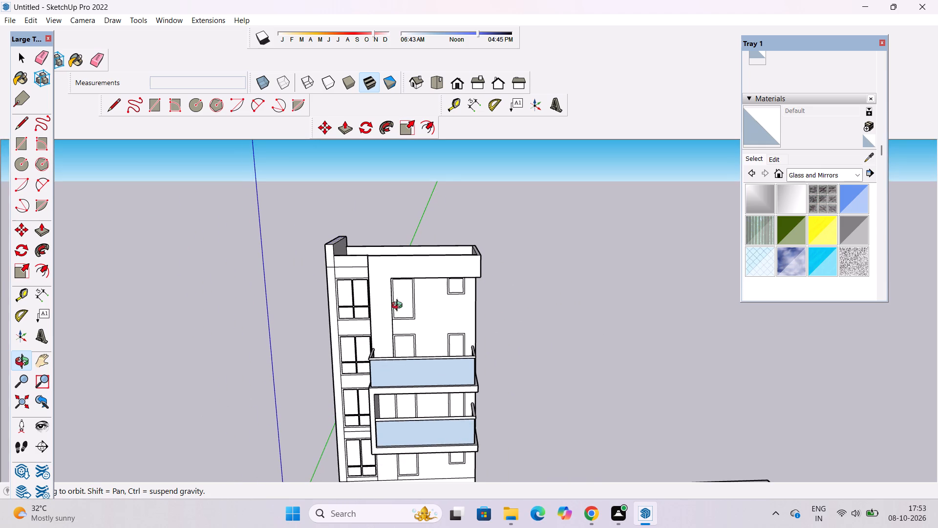
key(space)
click(618, 342)
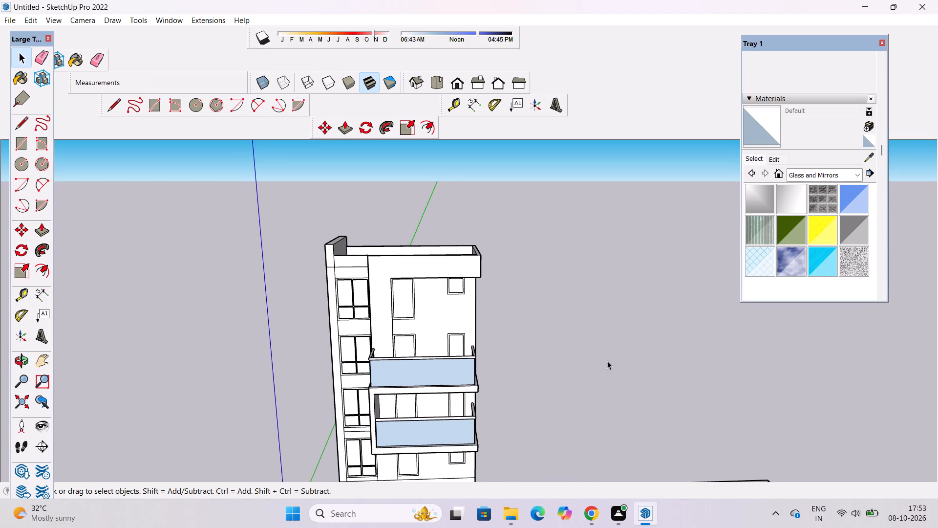
Examine the building's full front facade and its two balconies from the front and the side.
key(o)
scroll(463, 418, down, 4)
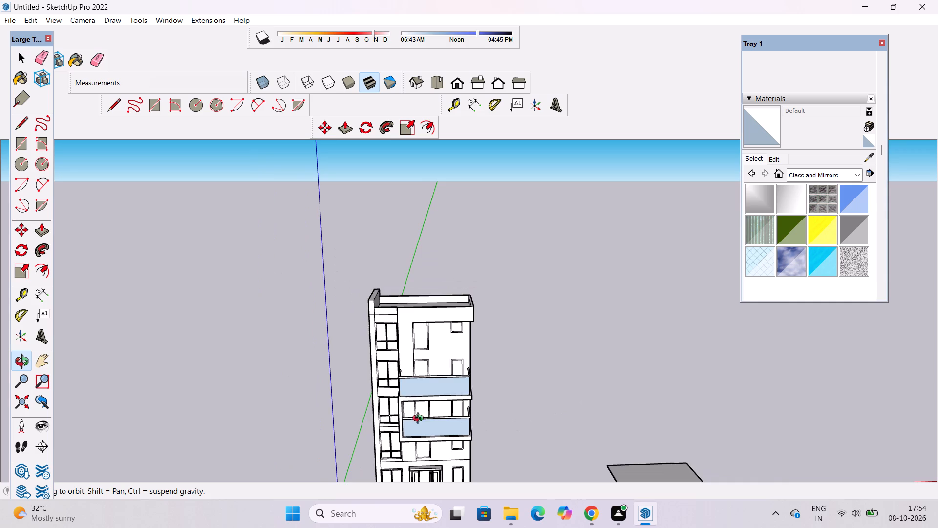
shift+drag(420, 419, 487, 400)
scroll(488, 382, up, 3)
drag(504, 411, 470, 341)
drag(486, 370, 486, 358)
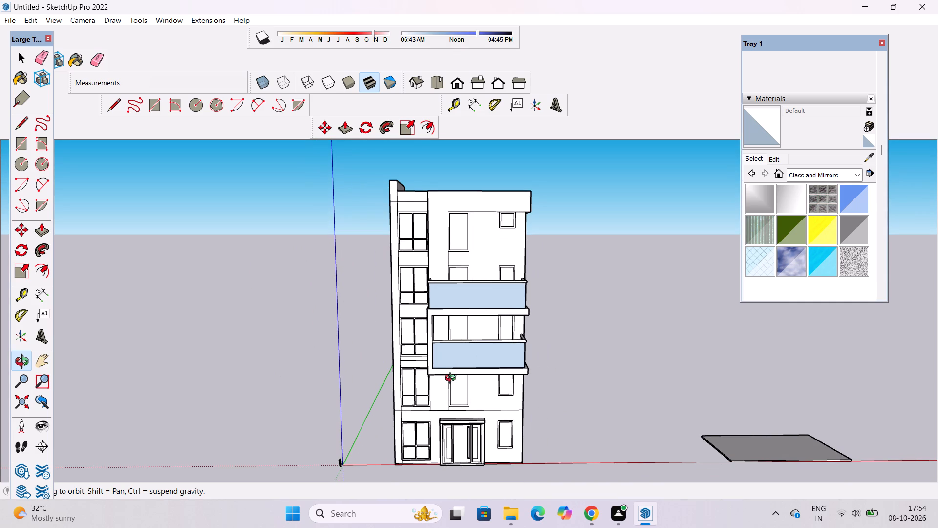
scroll(450, 379, down, 4)
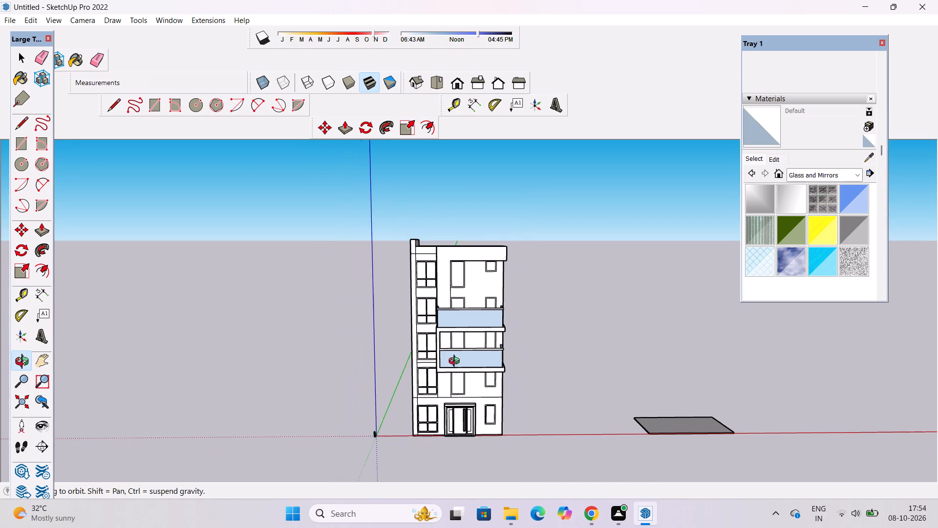
scroll(456, 362, down, 1)
scroll(471, 349, up, 10)
drag(654, 334, 453, 379)
scroll(451, 379, down, 2)
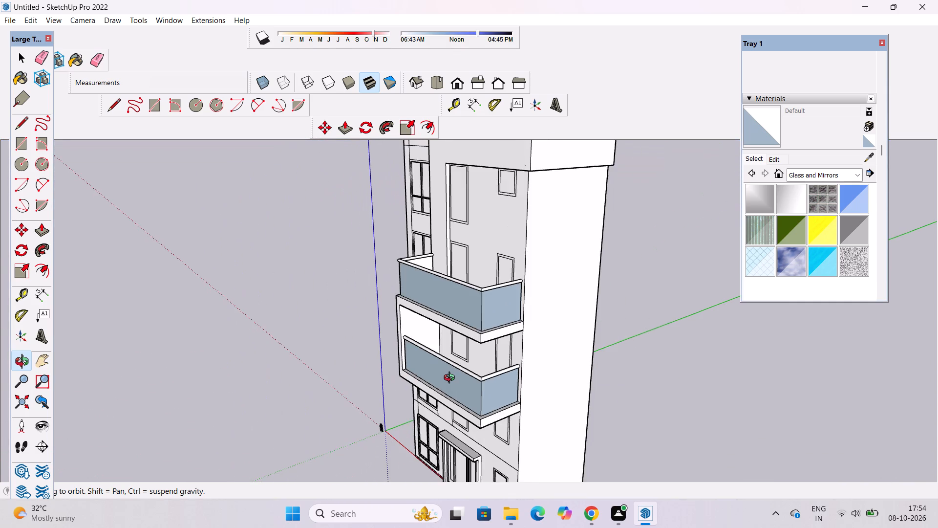
drag(451, 379, 529, 369)
drag(530, 369, 530, 380)
scroll(530, 380, up, 4)
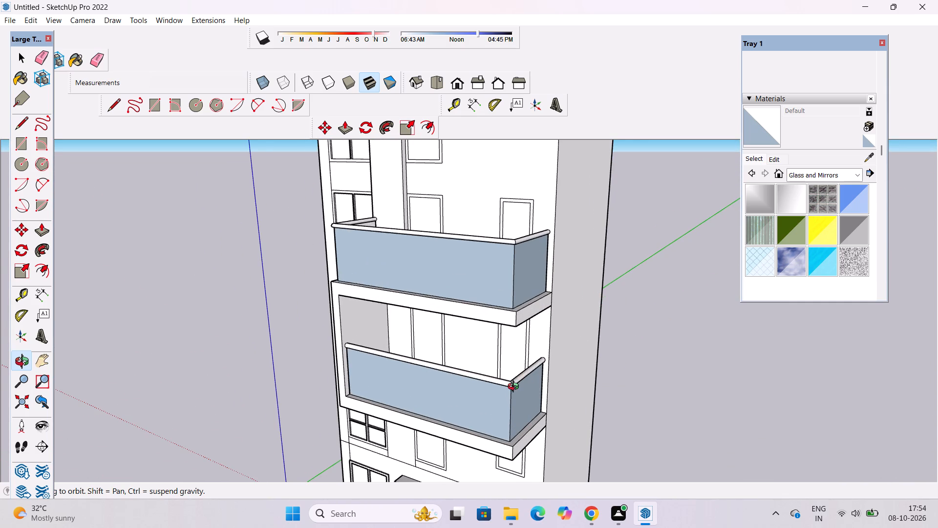
scroll(511, 390, down, 3)
drag(481, 376, 557, 349)
shift+drag(529, 316, 522, 373)
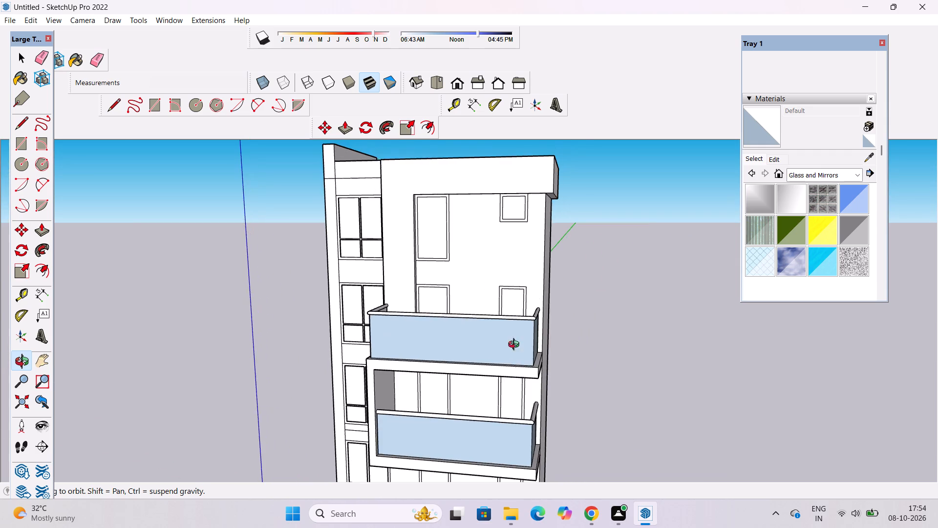
Push/Pull the inner panes of the small and tall top-floor windows on the front facade by 6".
scroll(492, 280, up, 5)
drag(459, 248, 526, 276)
shift+drag(516, 267, 499, 358)
drag(491, 353, 573, 338)
scroll(531, 242, up, 2)
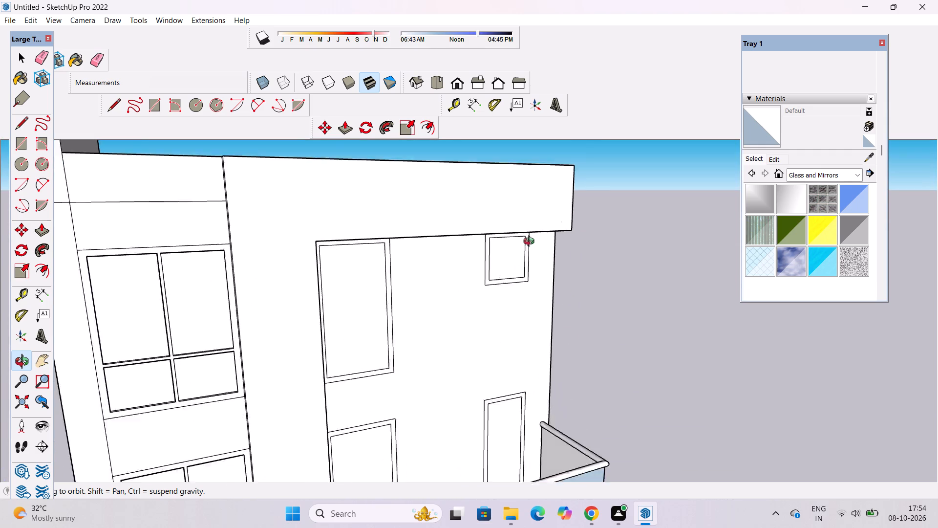
scroll(531, 242, up, 1)
shift+drag(531, 260, 539, 325)
drag(513, 343, 496, 332)
scroll(497, 333, up, 3)
shift+drag(497, 333, 504, 338)
key(p)
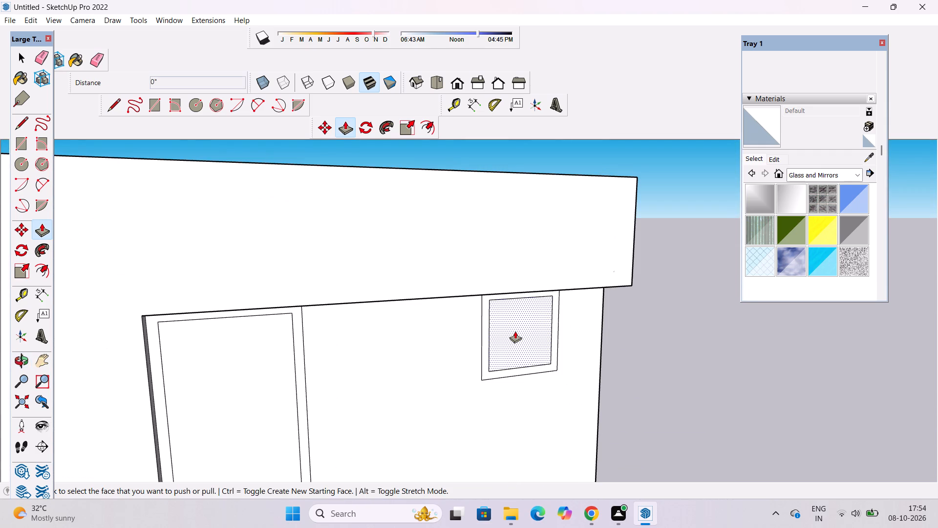
click(515, 331)
text(6")
key(shift+Return)
scroll(517, 333, down, 4)
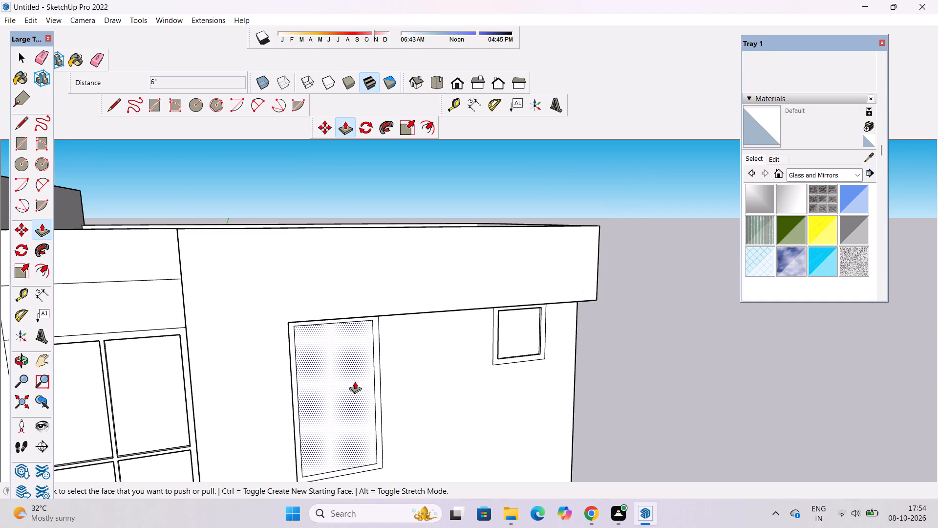
click(355, 381)
click(525, 329)
Push/Pull the inner panes of the two windows behind the upper balcony by 6", matching the top-floor windows.
scroll(476, 255, down, 2)
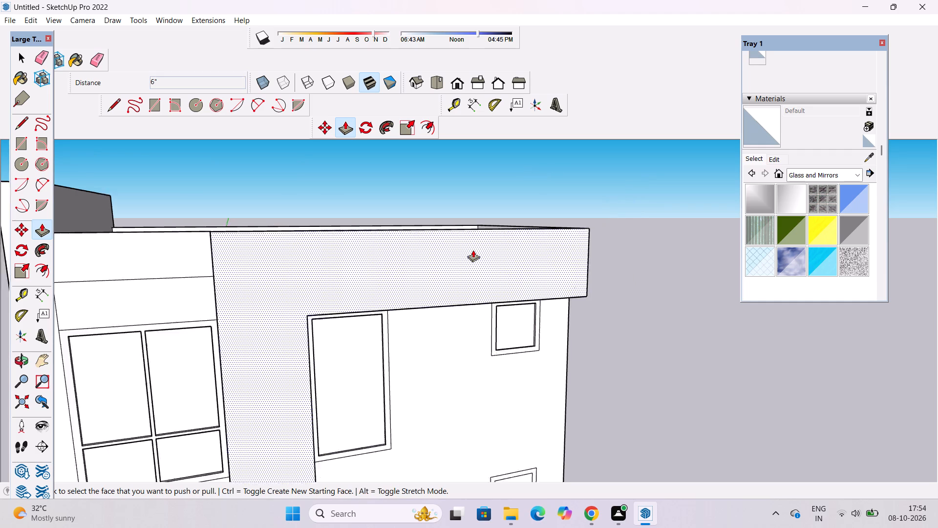
scroll(473, 250, down, 10)
scroll(507, 393, up, 14)
click(478, 321)
scroll(478, 322, down, 3)
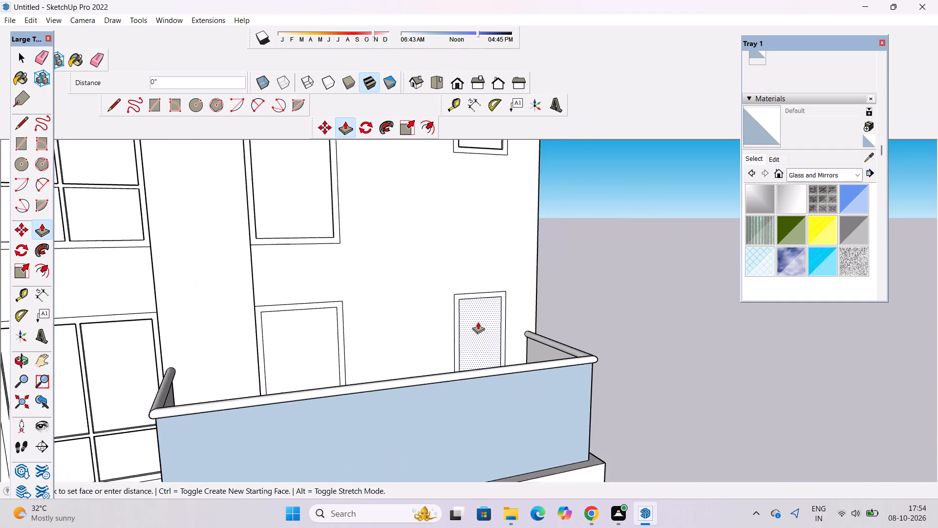
scroll(478, 322, down, 4)
click(486, 177)
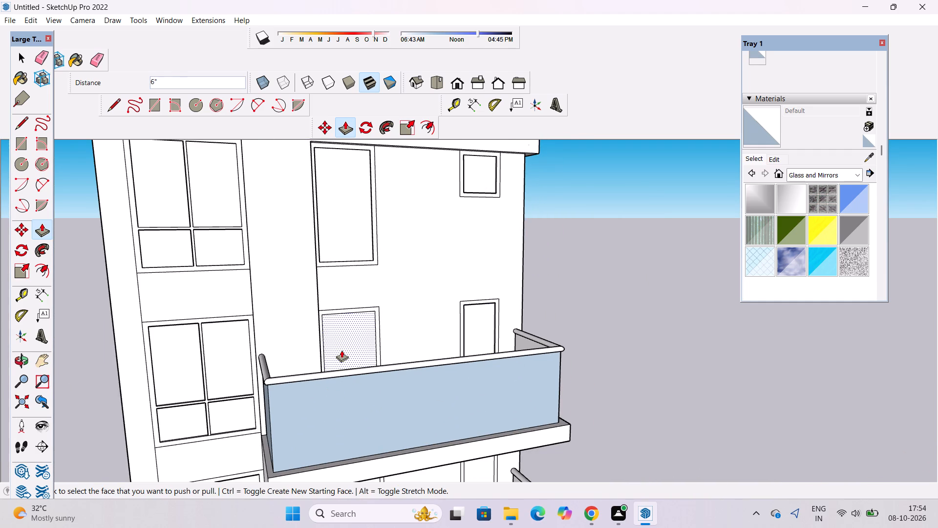
click(341, 348)
click(355, 231)
Push/Pull the inner panes of the two openings behind the lower balcony by 6", matching the windows above.
scroll(324, 237, down, 10)
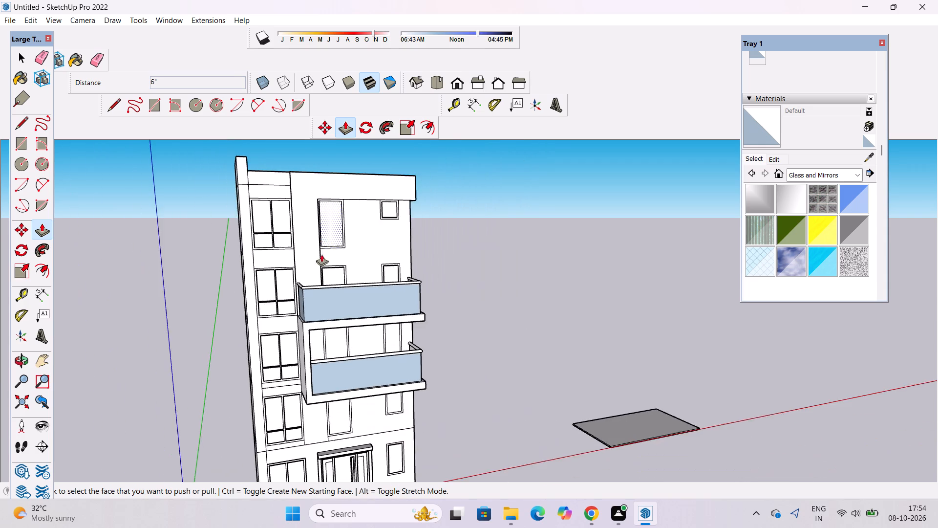
scroll(345, 342, up, 10)
click(324, 350)
scroll(324, 350, down, 8)
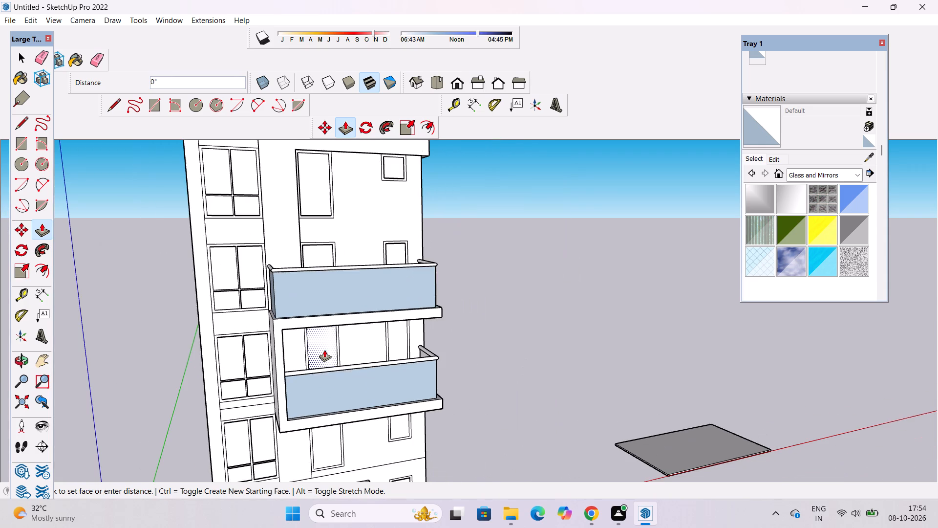
click(321, 256)
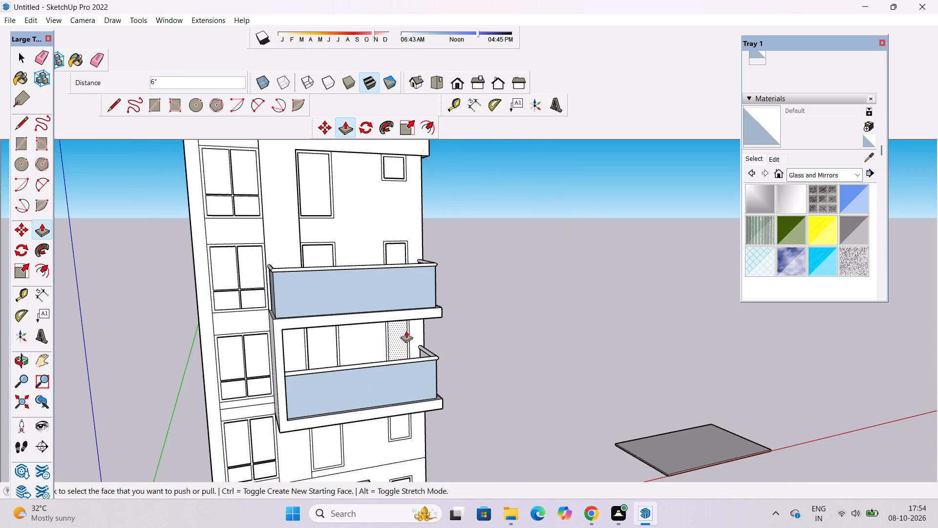
click(402, 330)
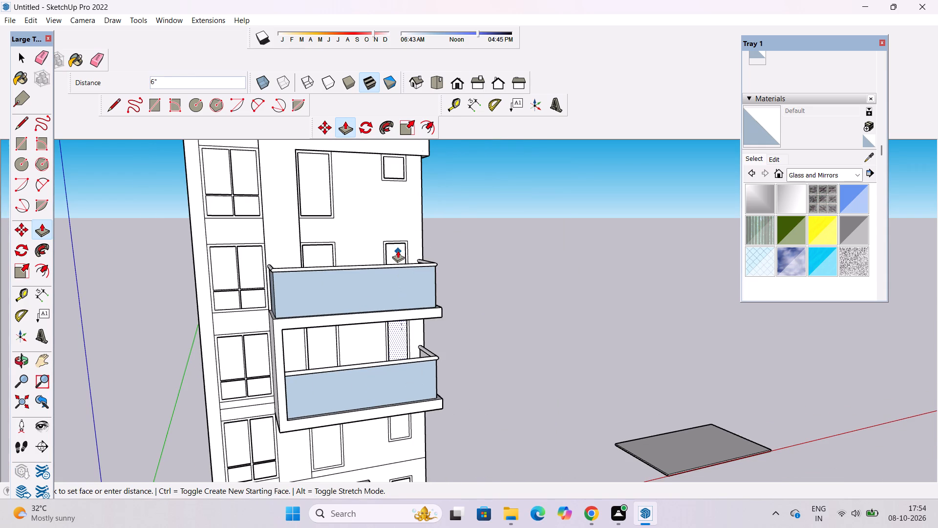
click(398, 250)
scroll(355, 249, down, 6)
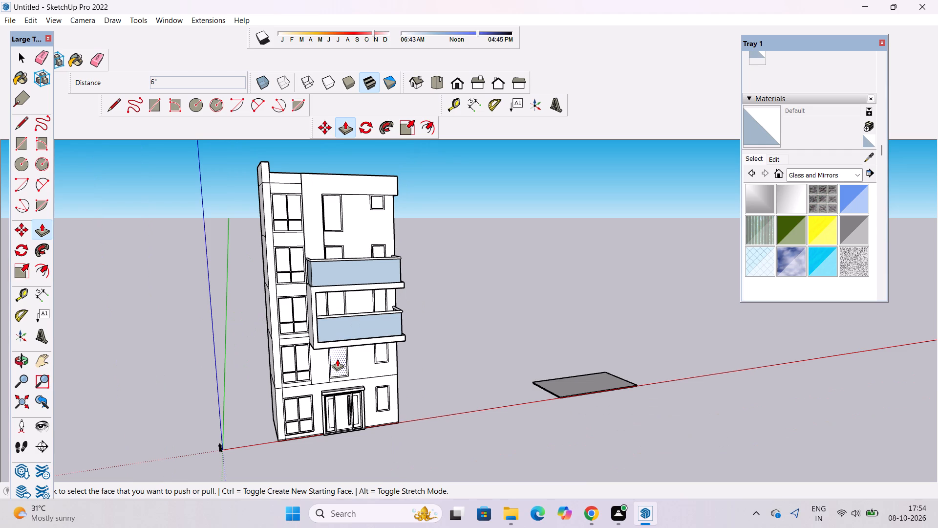
Push/Pull the inner pane of the tall window directly below the lower balcony by 6", matching the opening behind that balcony.
scroll(337, 359, down, 1)
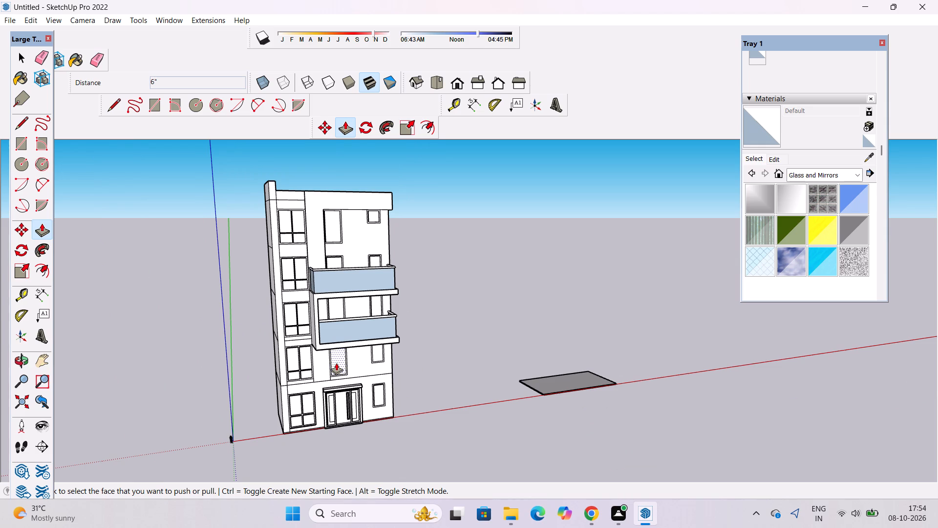
scroll(336, 365, down, 1)
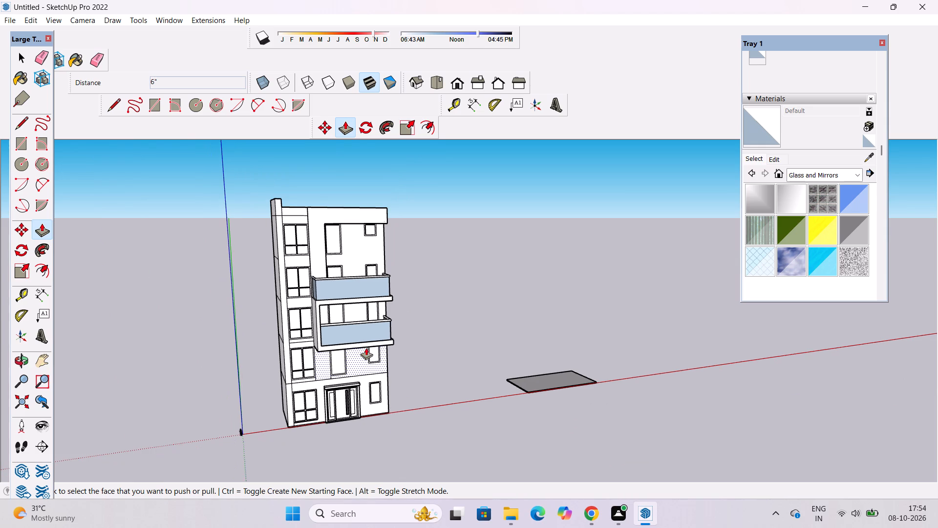
scroll(366, 348, up, 2)
scroll(366, 348, down, 2)
scroll(358, 333, up, 7)
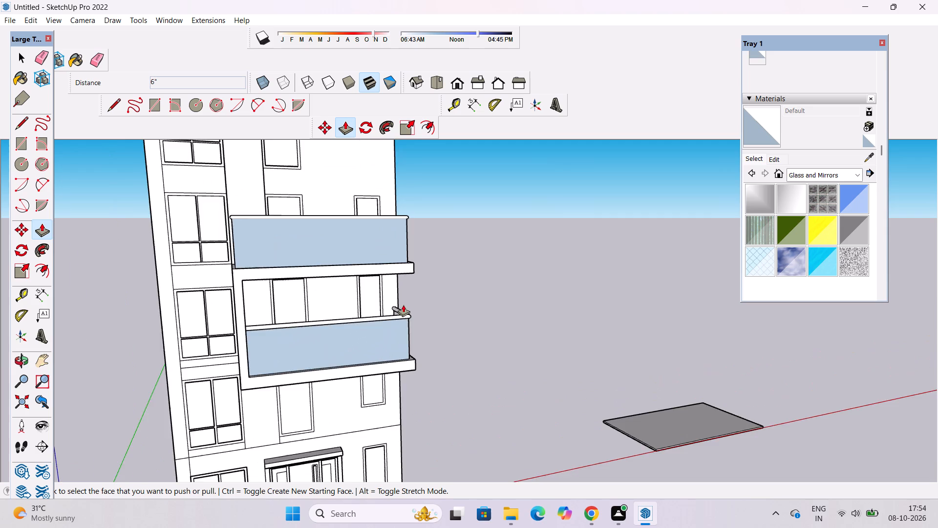
scroll(403, 305, down, 9)
scroll(384, 253, up, 6)
scroll(375, 263, down, 6)
scroll(432, 449, up, 4)
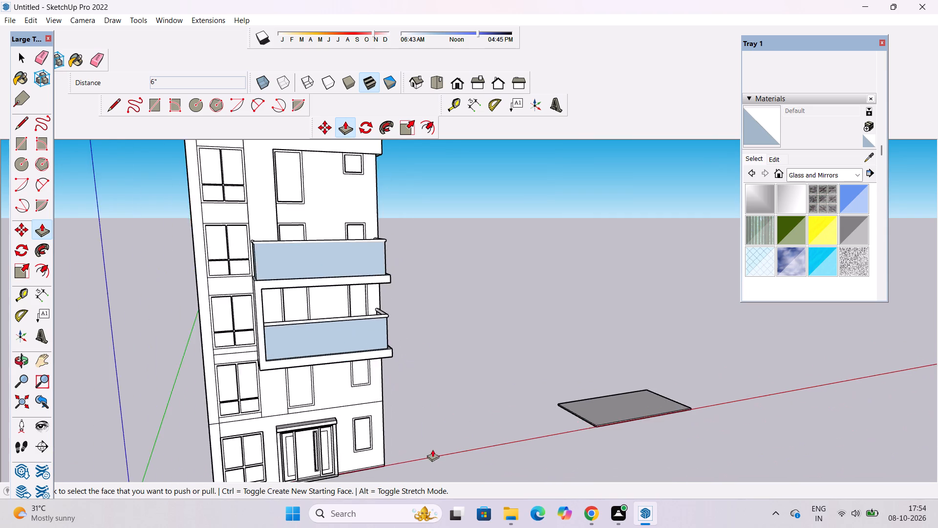
scroll(432, 449, up, 8)
scroll(303, 209, up, 8)
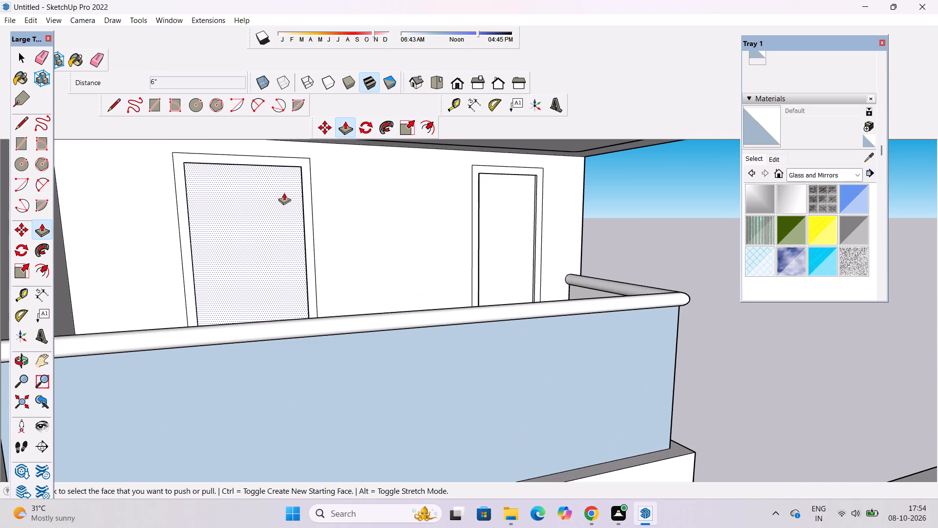
scroll(263, 201, up, 11)
scroll(263, 201, down, 10)
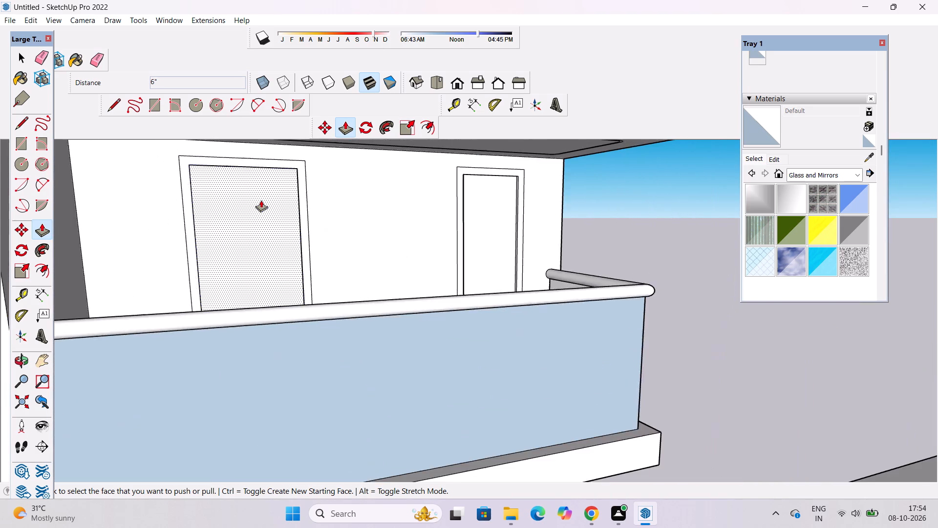
scroll(261, 200, down, 11)
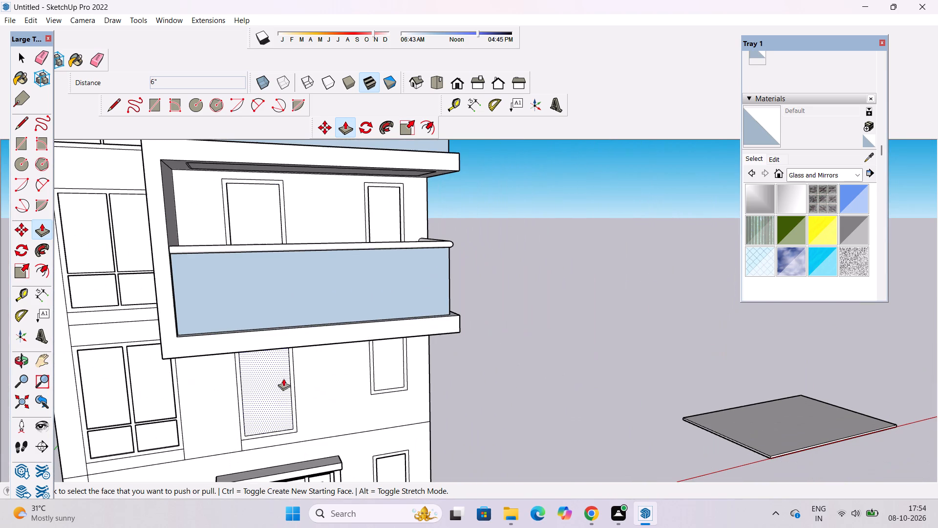
click(272, 371)
click(260, 206)
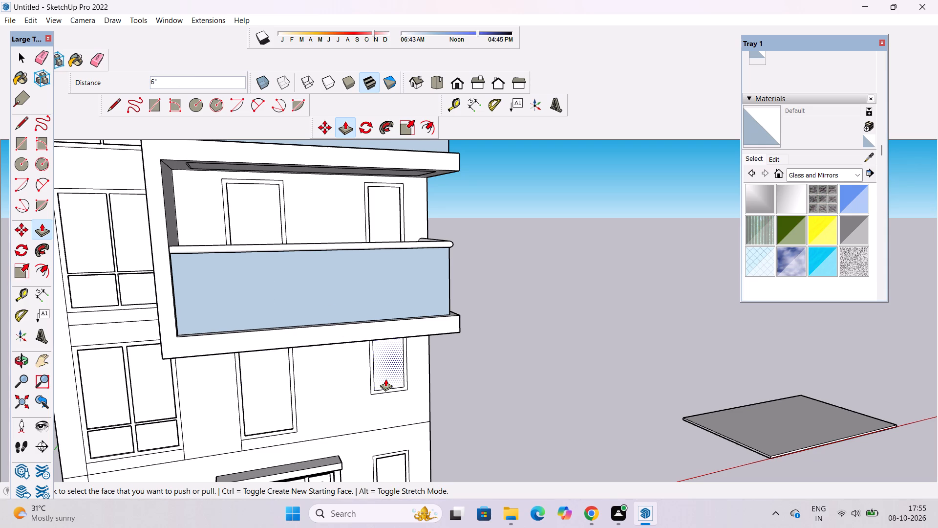
Push/Pull the inner pane of the small window below the lower balcony by 6", matching the tall window beside it.
scroll(394, 395, down, 4)
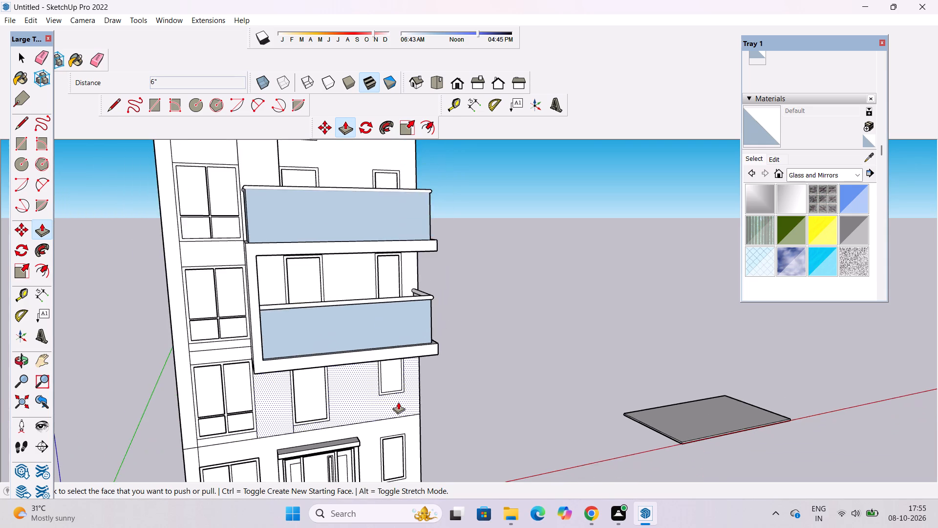
scroll(380, 322, up, 3)
scroll(391, 357, down, 6)
scroll(397, 440, up, 5)
scroll(365, 333, up, 3)
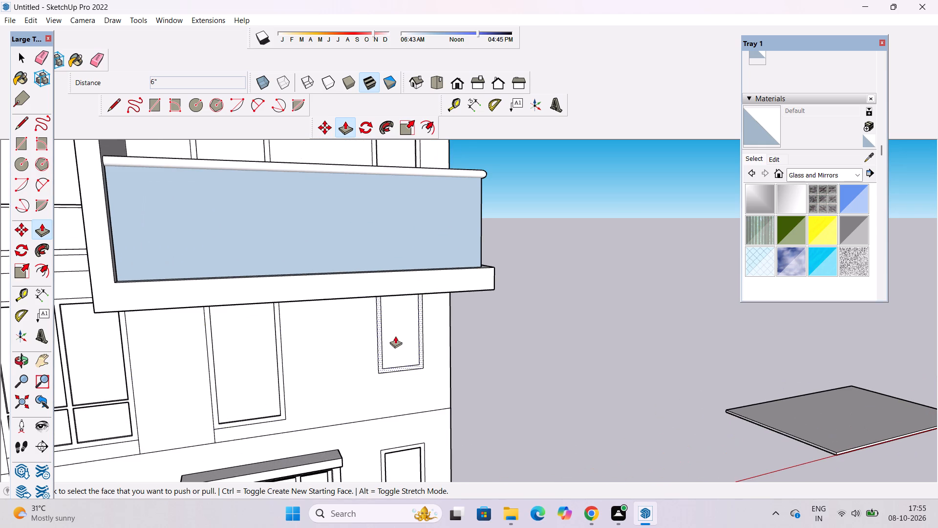
click(395, 334)
click(237, 347)
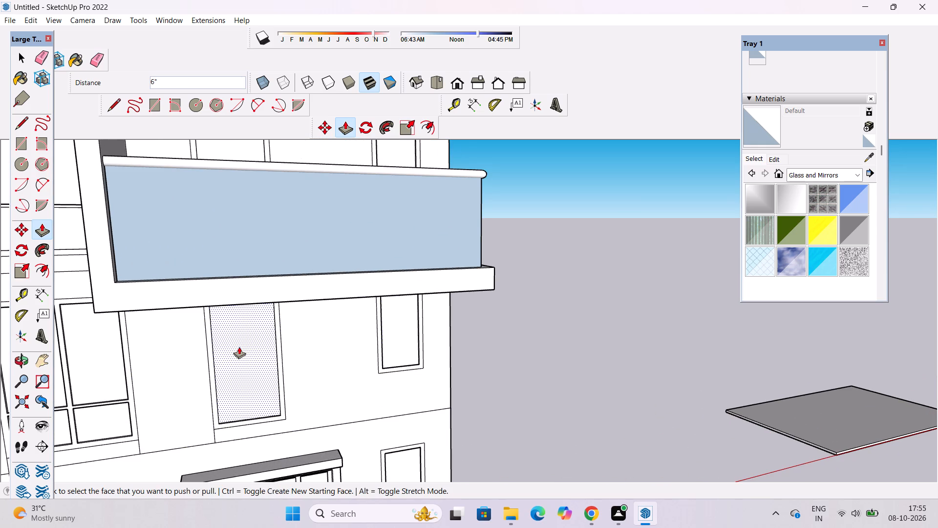
Examine the pane recesses of the four-pane windows in the column beside the balconies, from the front and at close range.
key(space)
key(o)
drag(173, 399, 322, 415)
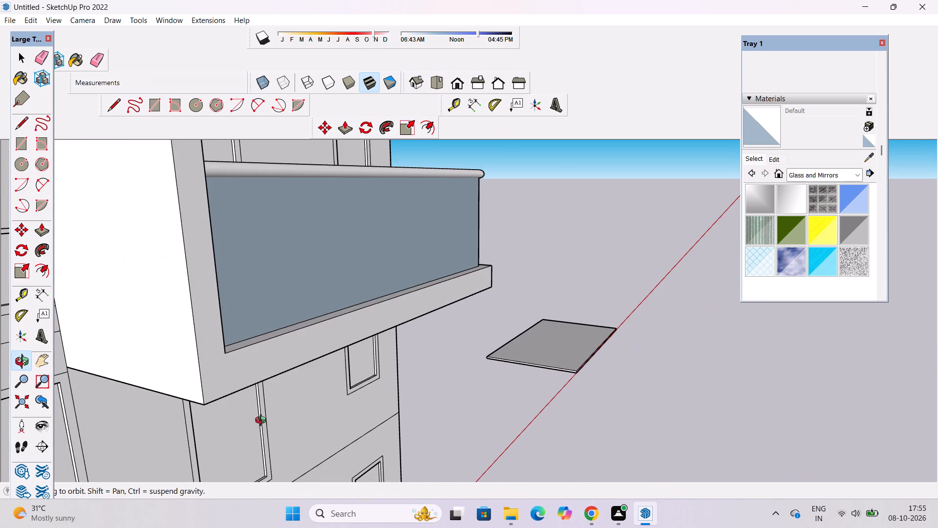
shift+drag(262, 421, 371, 307)
scroll(424, 321, up, 4)
drag(442, 319, 404, 330)
drag(321, 340, 479, 295)
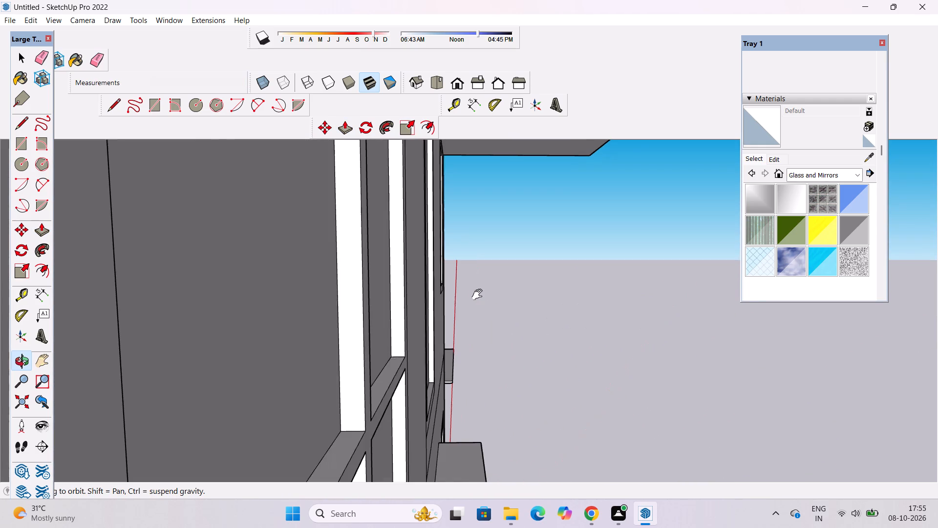
scroll(479, 295, down, 4)
drag(554, 332, 352, 385)
shift+drag(464, 350, 429, 403)
scroll(354, 357, up, 4)
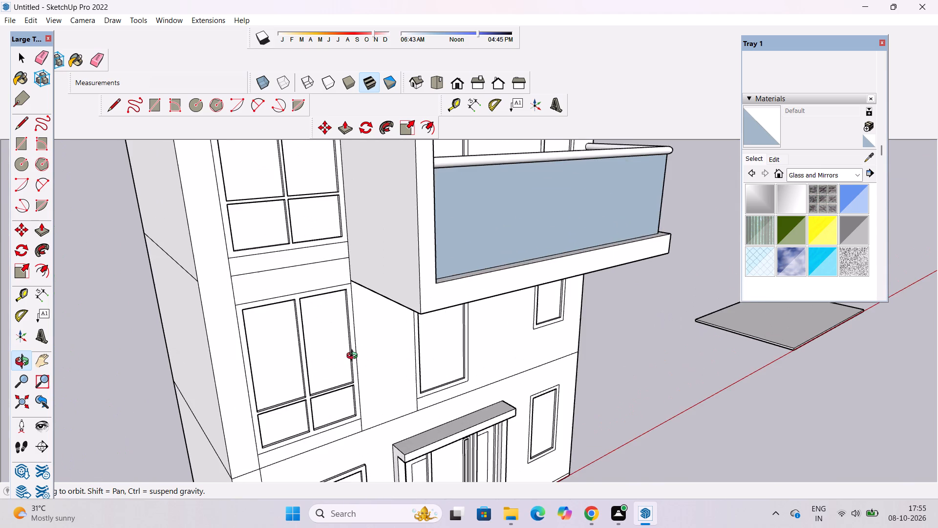
drag(354, 357, 355, 365)
scroll(314, 364, up, 4)
drag(314, 364, 319, 310)
scroll(320, 295, down, 2)
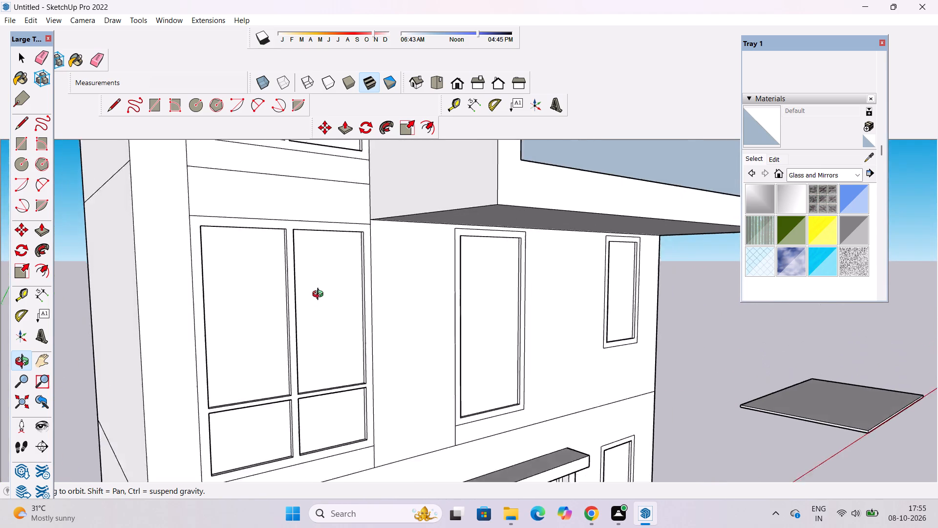
scroll(320, 295, down, 2)
drag(320, 295, 334, 322)
shift+drag(330, 304, 328, 409)
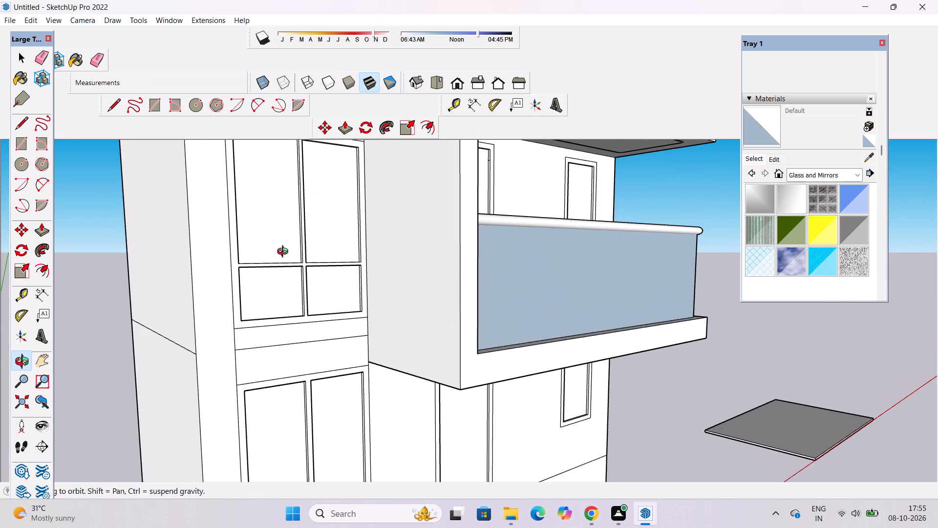
scroll(285, 253, down, 5)
drag(527, 260, 433, 264)
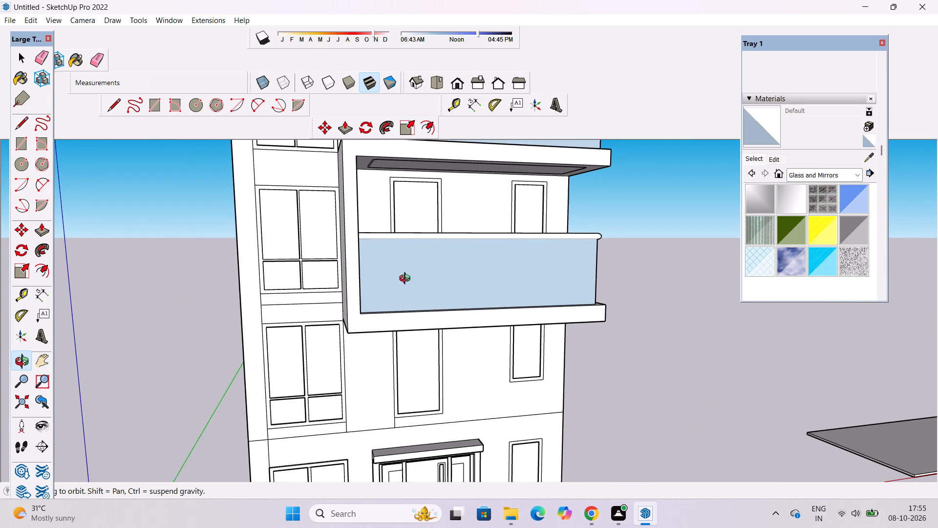
shift+drag(386, 302, 398, 398)
scroll(306, 367, up, 4)
drag(305, 366, 426, 401)
drag(426, 401, 445, 357)
drag(353, 352, 405, 382)
scroll(402, 306, up, 9)
shift+drag(422, 360, 378, 336)
drag(378, 336, 389, 336)
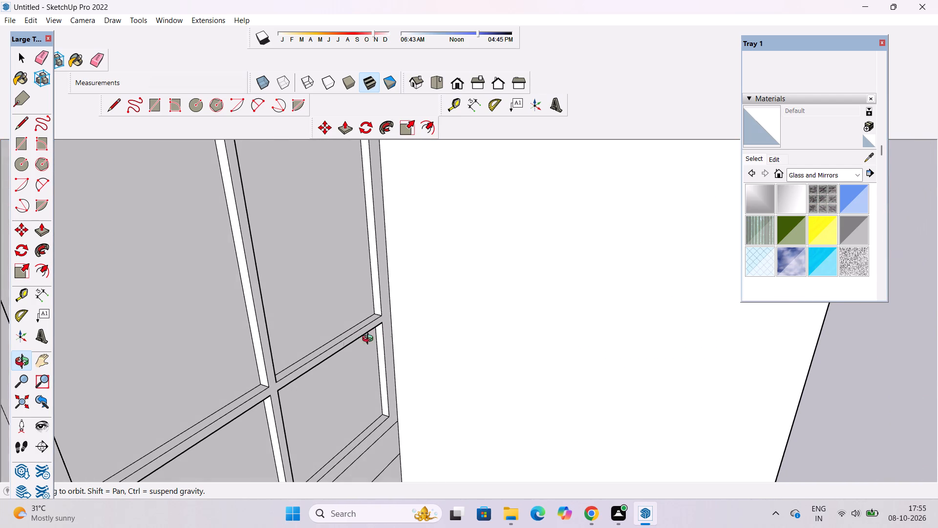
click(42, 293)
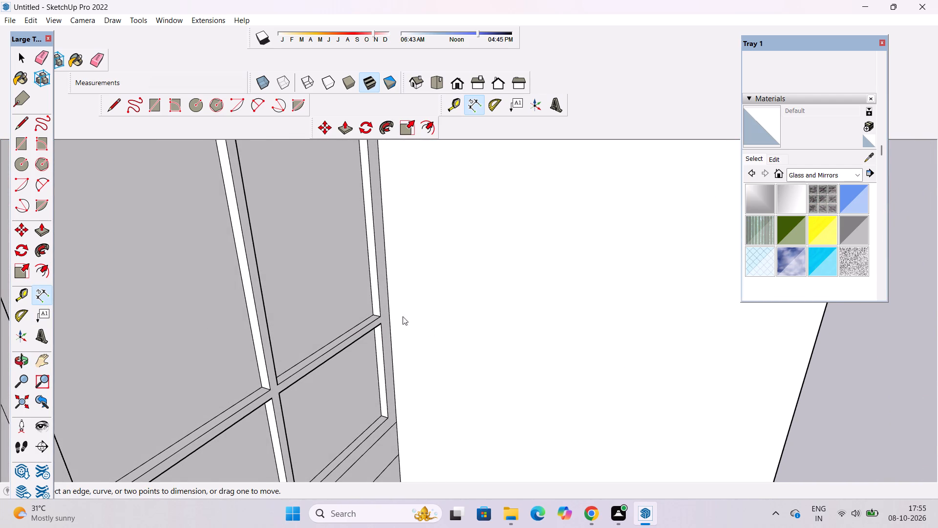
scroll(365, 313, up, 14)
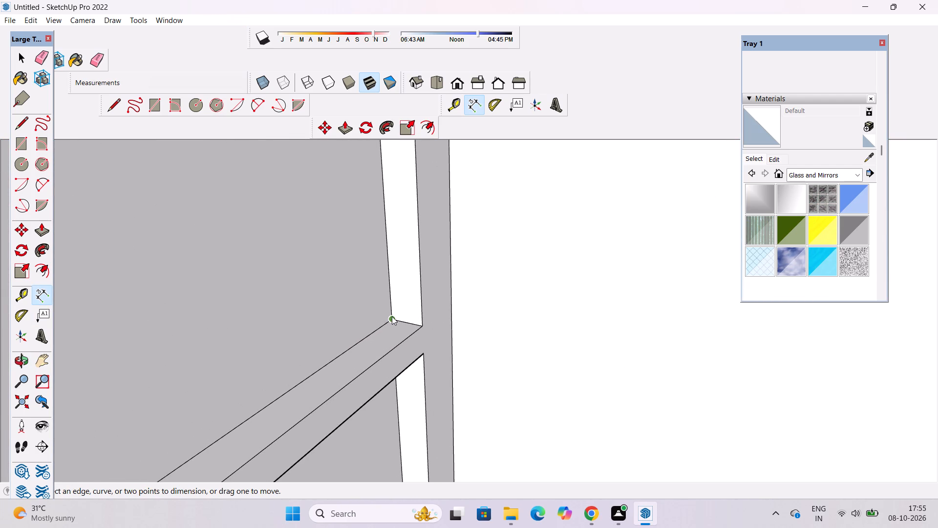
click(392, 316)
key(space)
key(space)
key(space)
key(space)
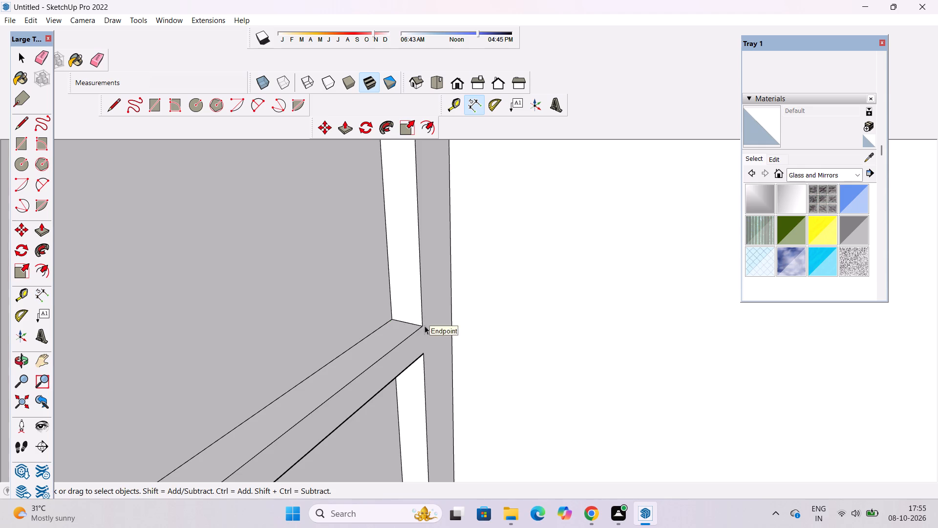
Push/Pull the tall pane nearest the balcony by 1" in the four-pane window beside the lower balcony.
scroll(385, 337, down, 14)
click(322, 319)
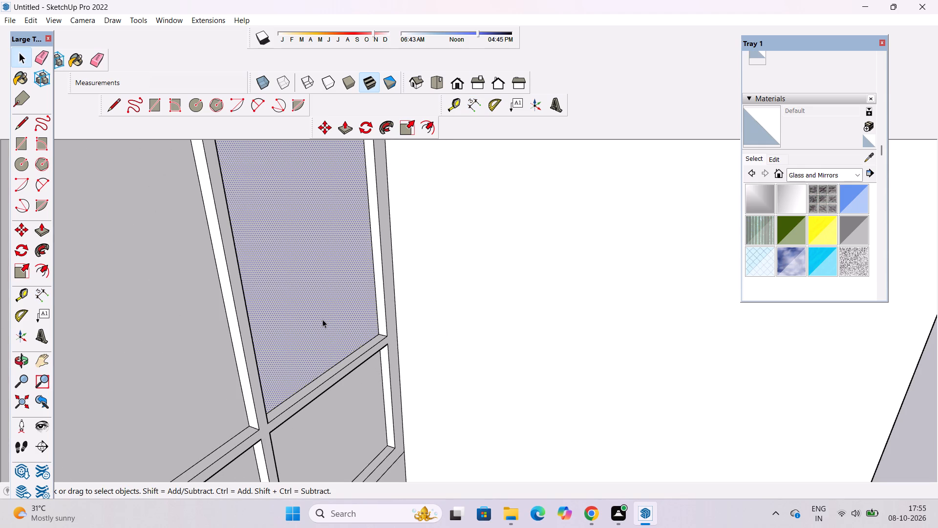
key(p)
click(322, 319)
text(1")
key(Return)
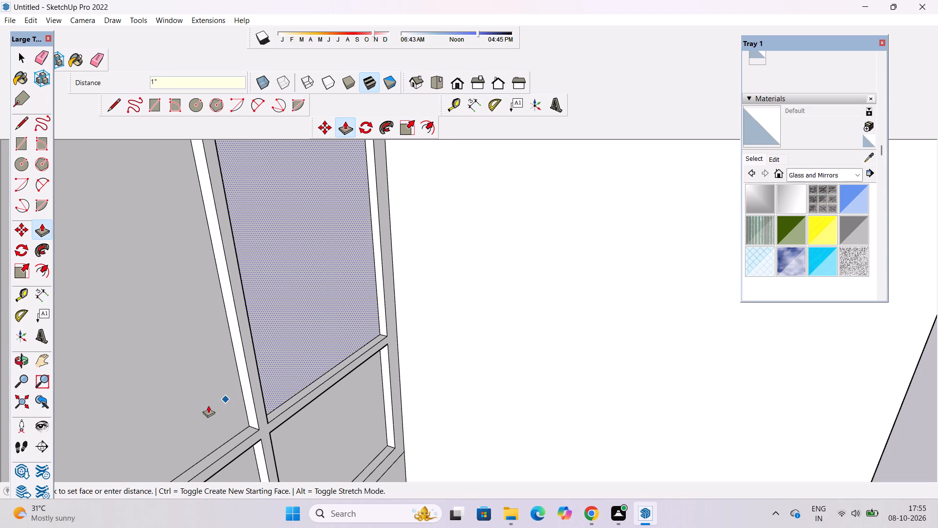
key(space)
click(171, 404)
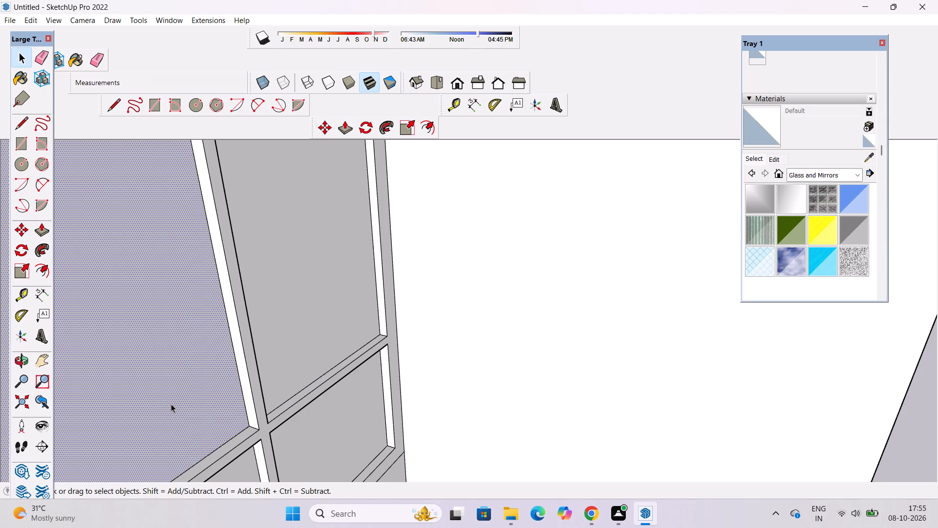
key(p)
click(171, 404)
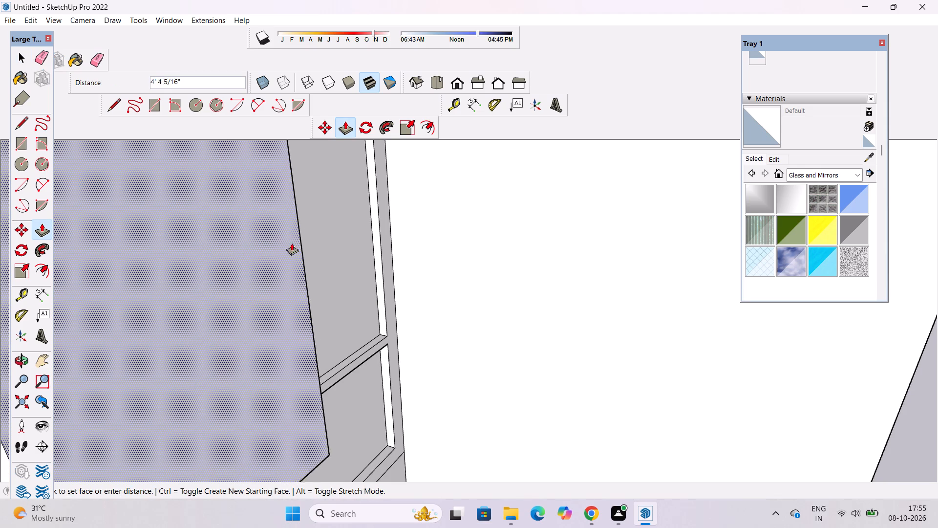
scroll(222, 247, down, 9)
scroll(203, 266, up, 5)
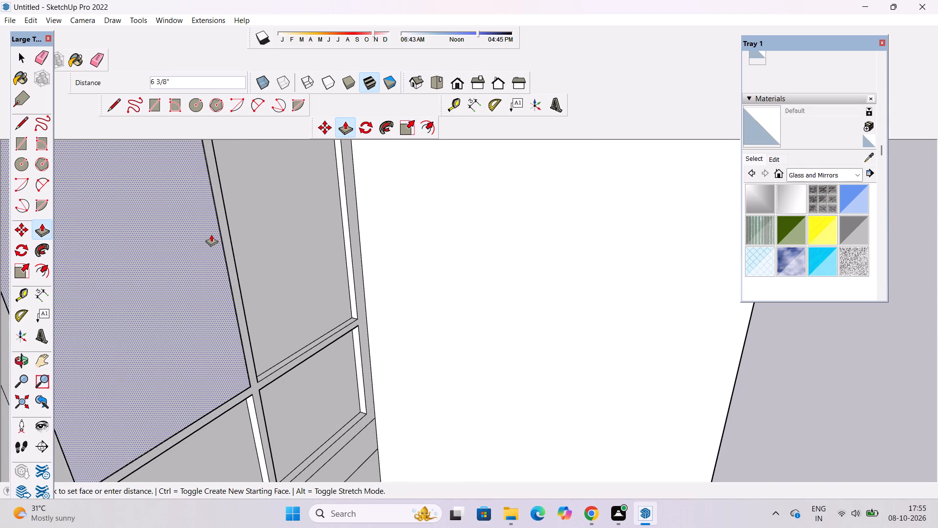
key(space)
Push/Pull the short lower pane nearest the balcony by 1", matching the tall pane above it.
click(321, 410)
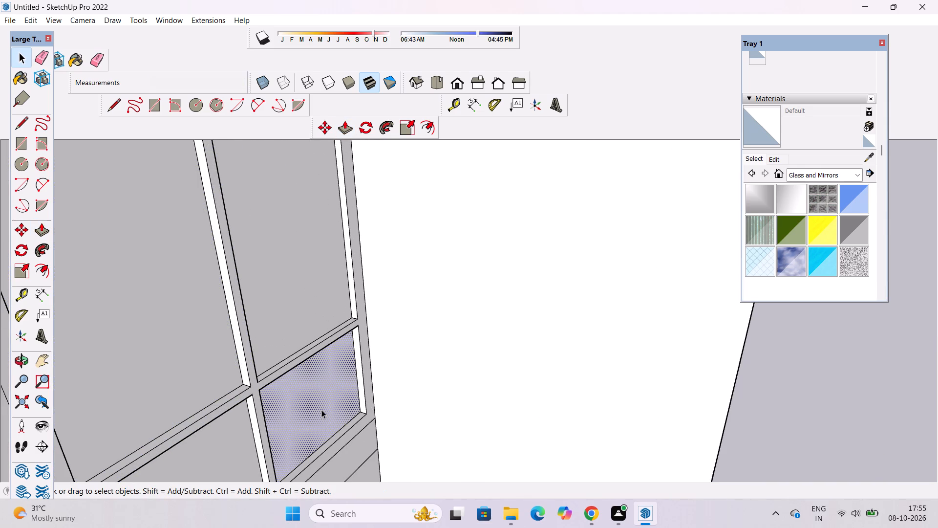
key(p)
click(321, 410)
click(277, 295)
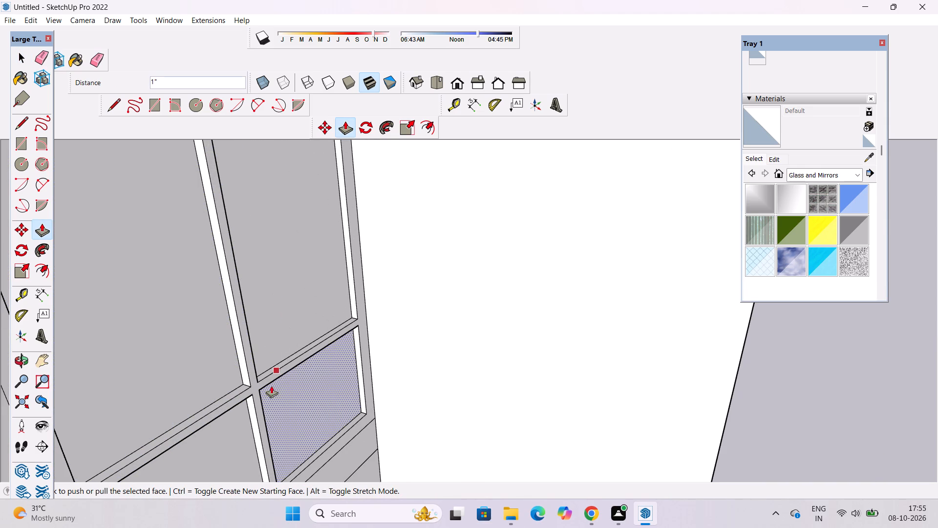
key(space)
Push/Pull the other short lower pane of the same window by 1", matching the tall pane already adjusted.
scroll(228, 431, down, 5)
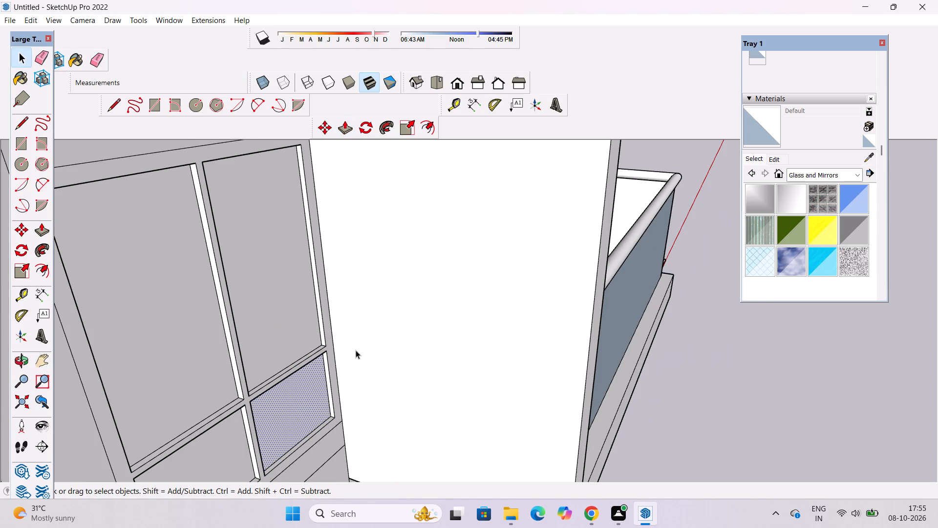
key(o)
shift+drag(323, 396, 369, 325)
shift+drag(344, 339, 309, 344)
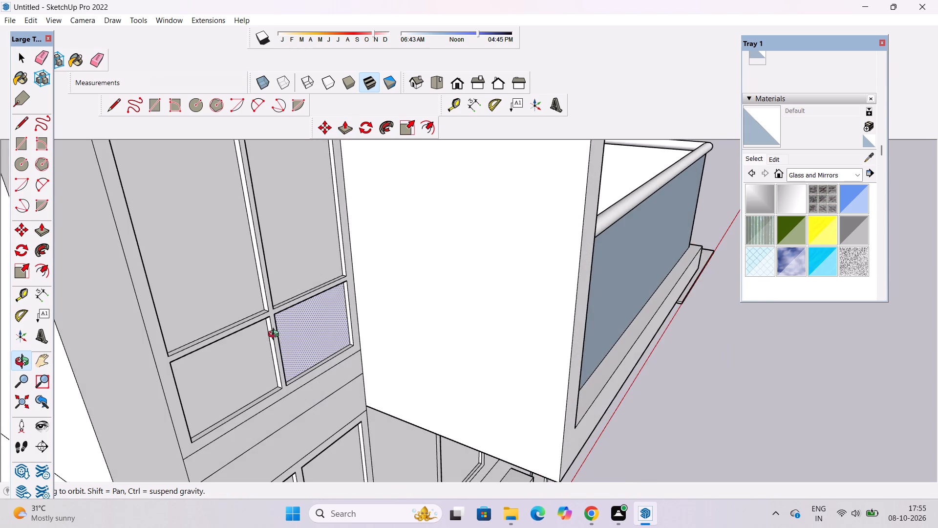
shift+drag(275, 335, 337, 381)
key(space)
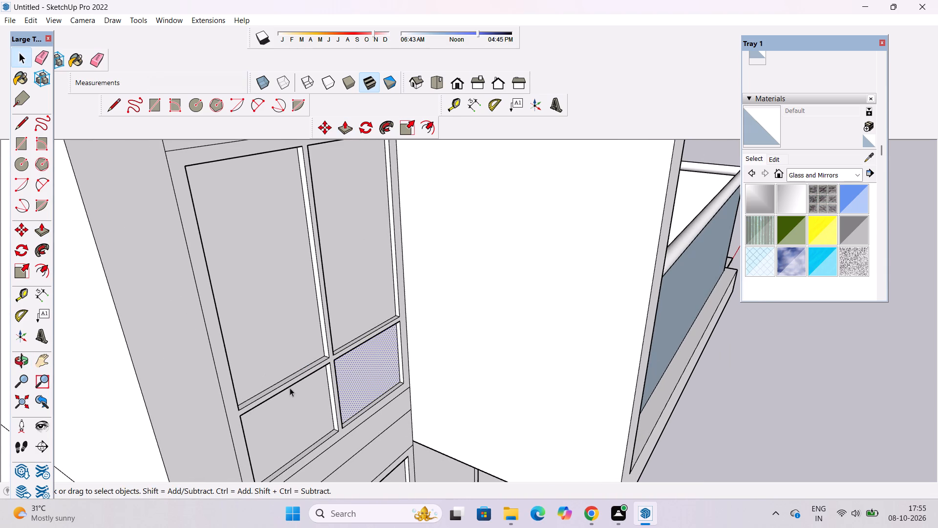
click(289, 405)
key(p)
click(289, 405)
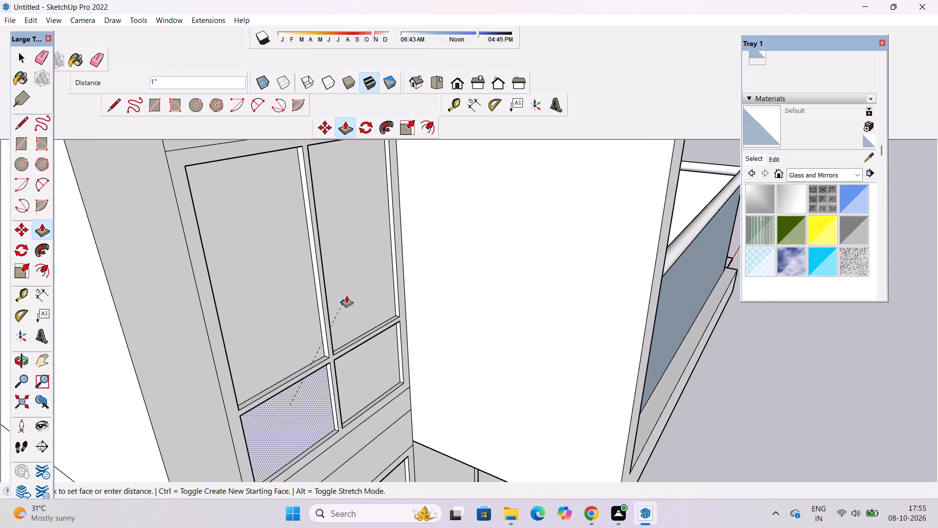
click(349, 283)
key(space)
Push/Pull the remaining tall pane of the same four-pane window by 1", matching its other panes.
click(267, 341)
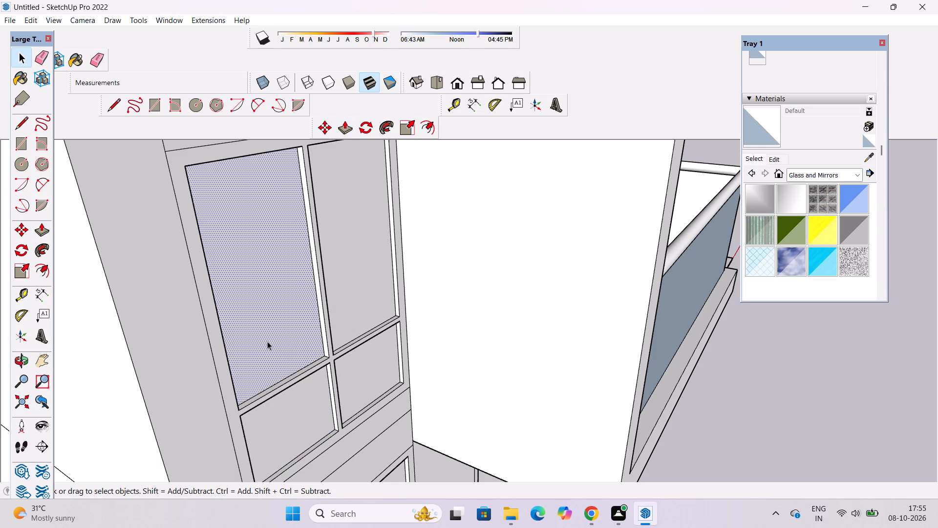
key(p)
click(267, 341)
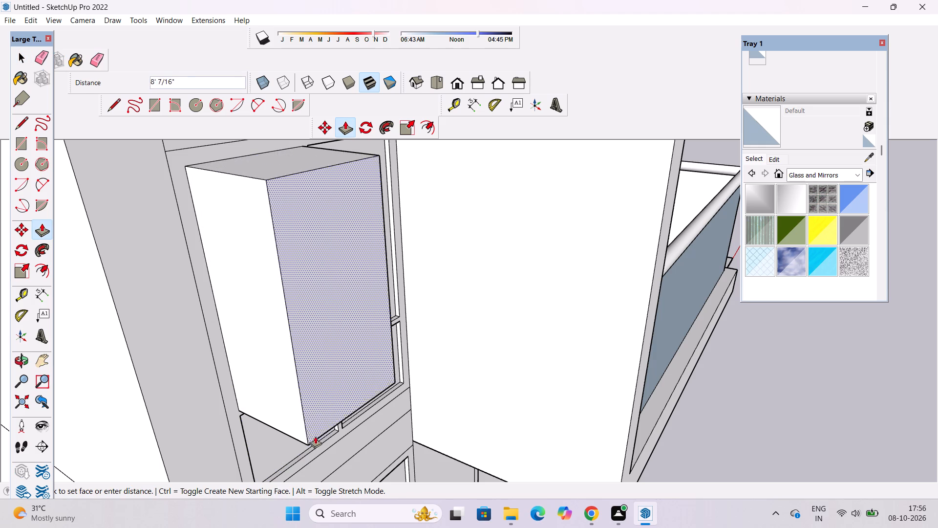
click(273, 454)
scroll(283, 465, down, 9)
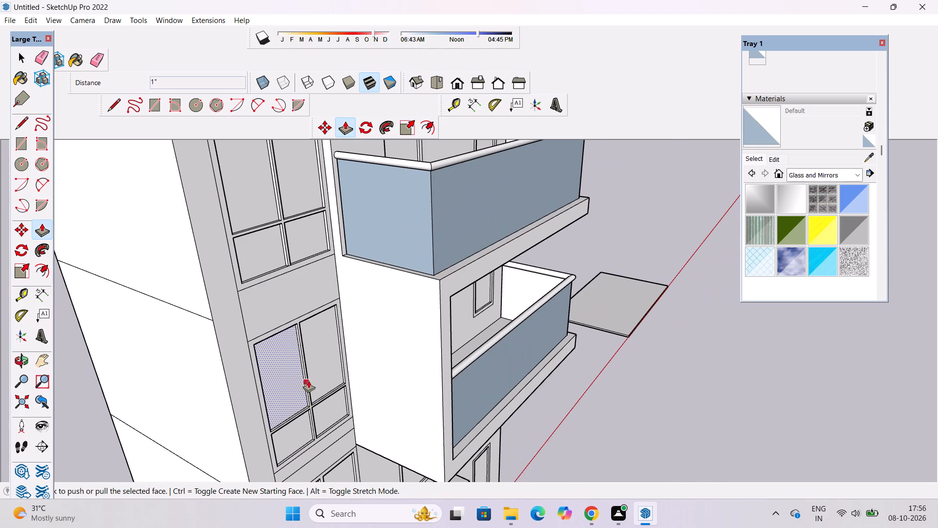
Push/Pull the tall pane farthest from the balcony by 1" in the four-pane window beside the upper balcony, matching the window below.
key(space)
scroll(304, 351, down, 5)
scroll(280, 265, up, 6)
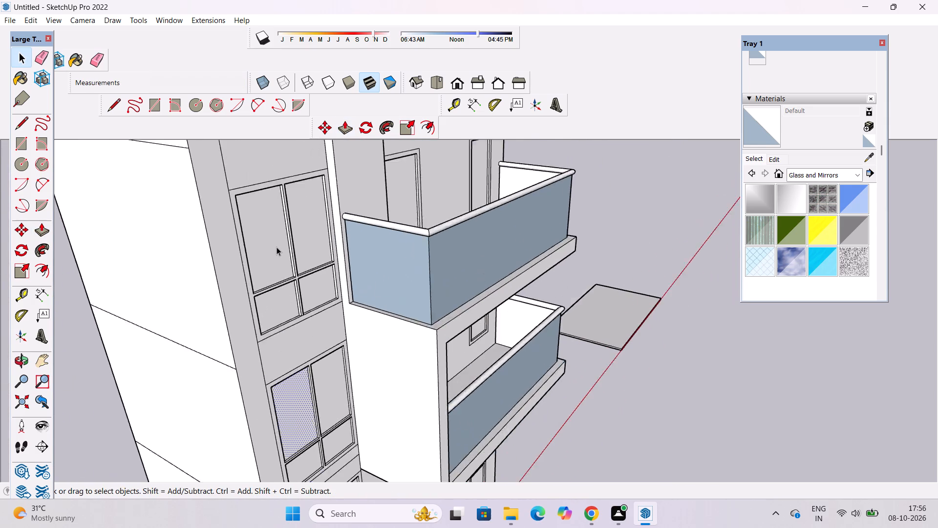
scroll(277, 247, up, 2)
click(277, 246)
key(p)
click(277, 246)
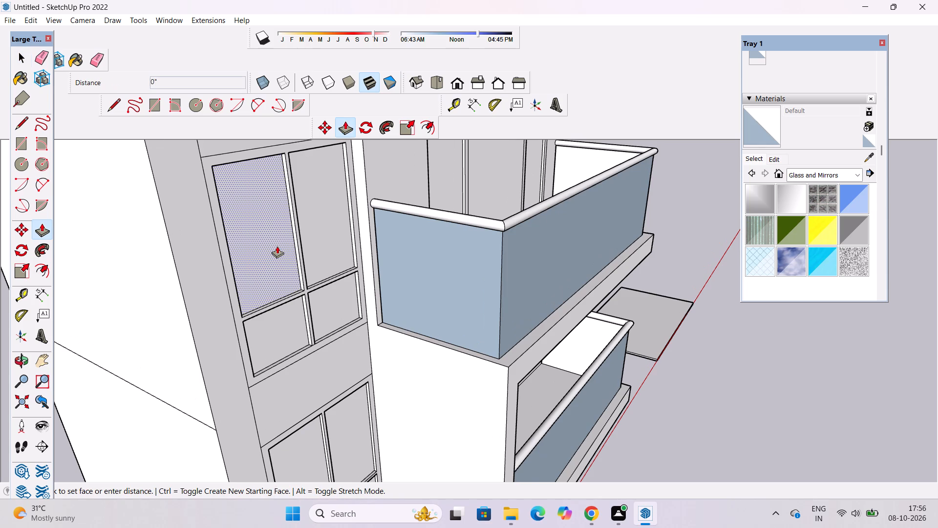
scroll(277, 253, down, 5)
click(292, 400)
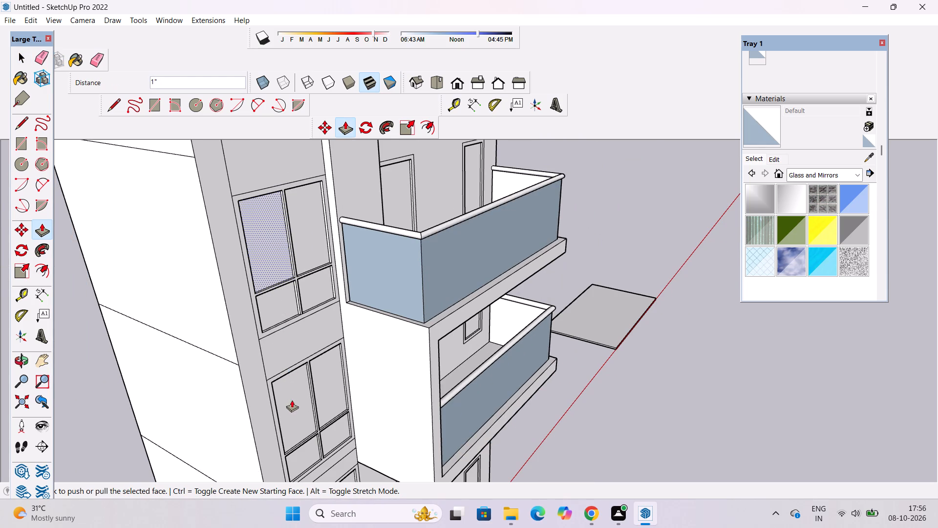
Push/Pull the short lower pane farthest from the balcony by 1", matching the tall pane above it.
scroll(290, 251, up, 3)
key(space)
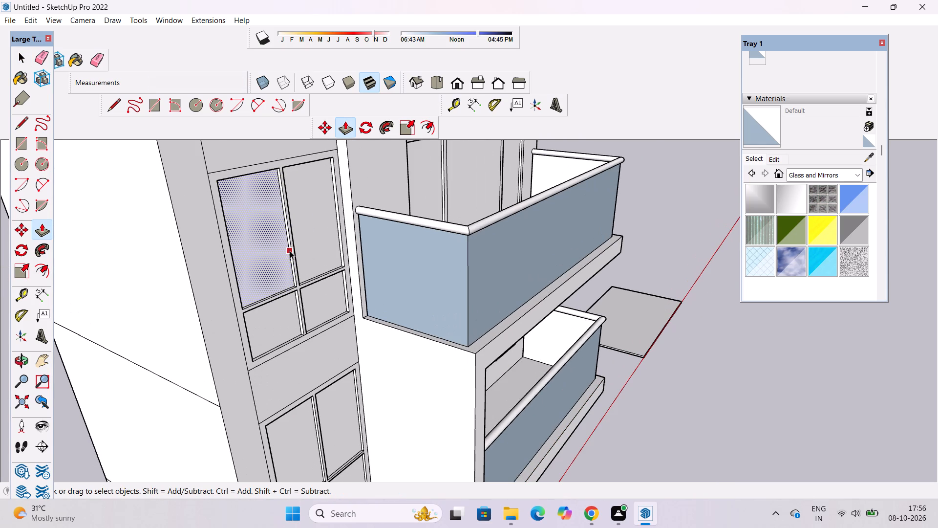
click(286, 321)
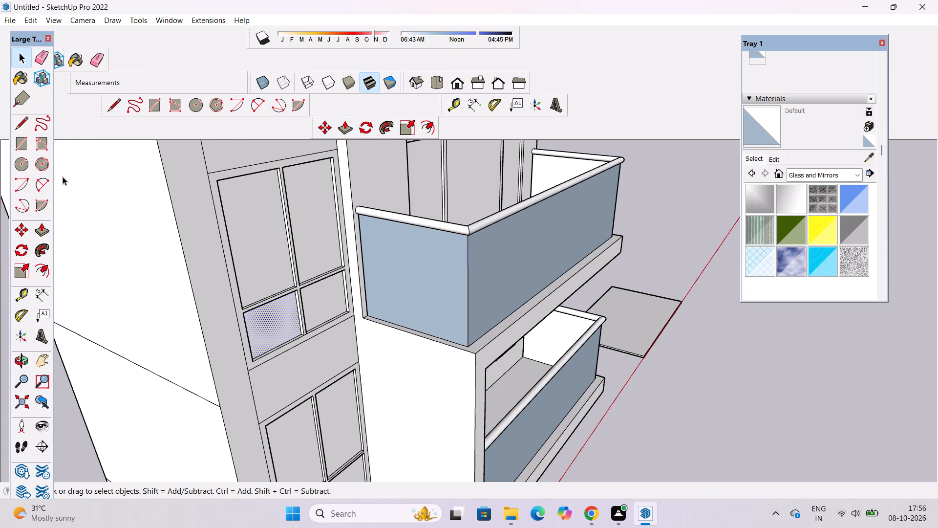
click(40, 234)
click(264, 325)
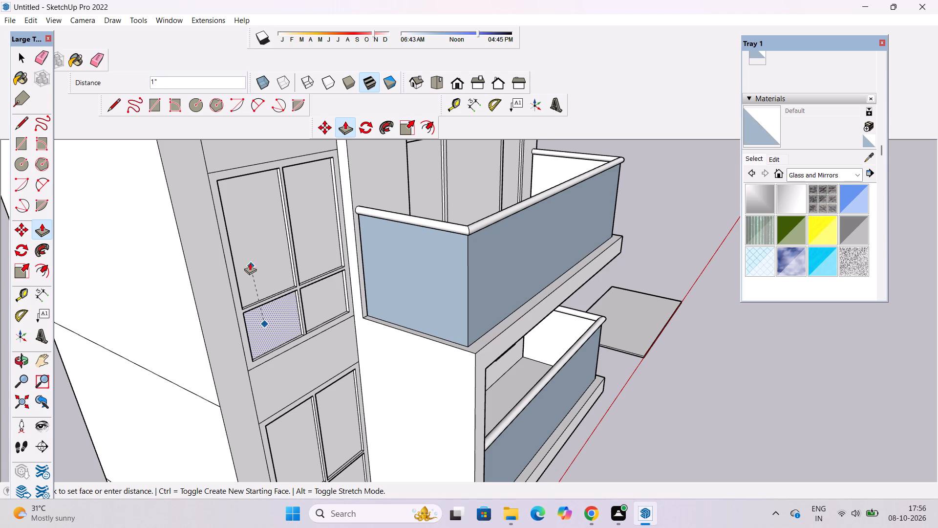
click(243, 236)
key(space)
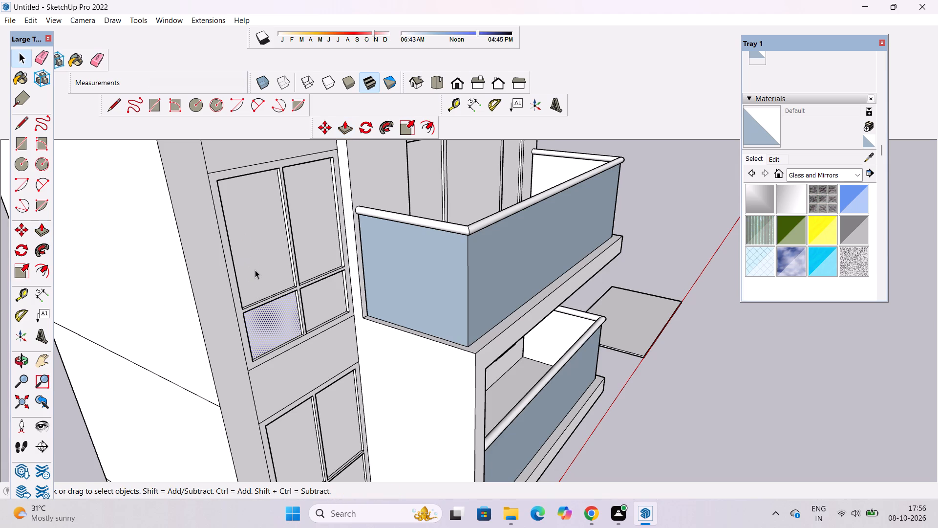
Push/Pull the tall pane nearest the upper balcony by 1", matching the adjacent tall pane of the same window.
click(312, 257)
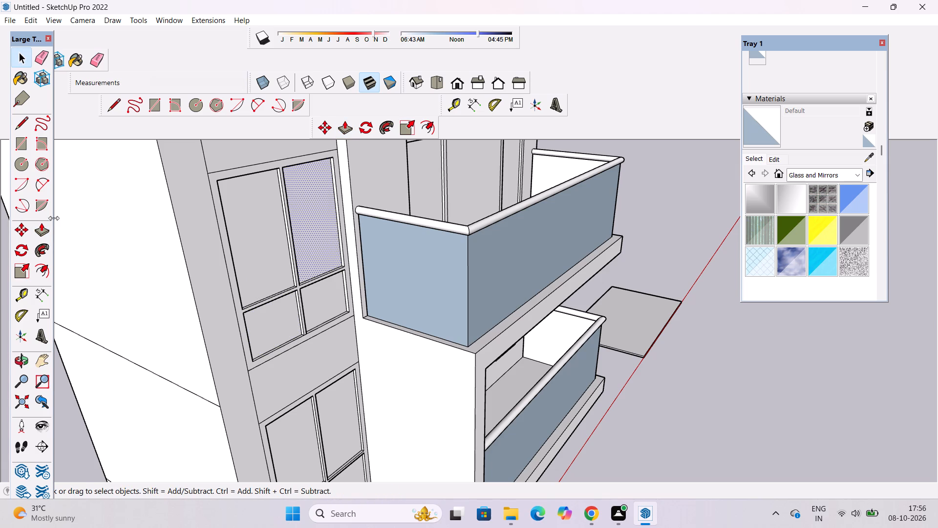
click(43, 230)
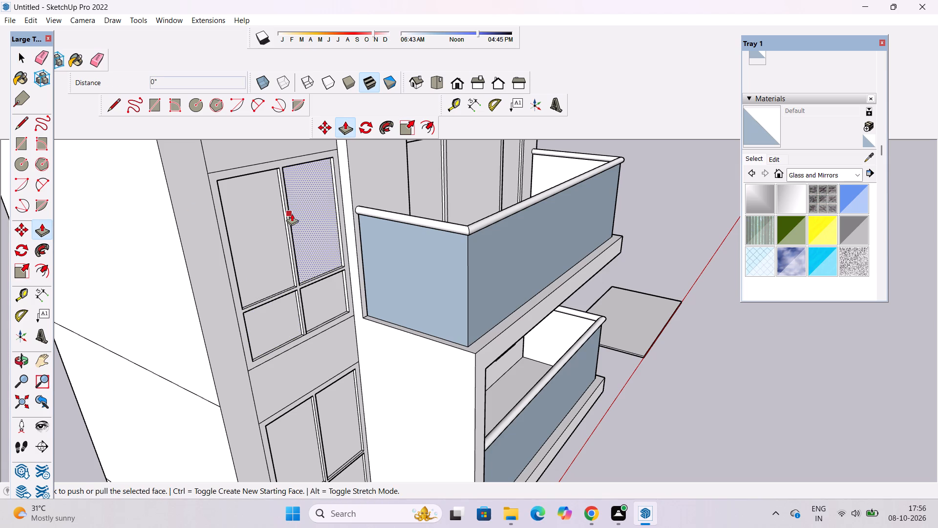
click(316, 223)
scroll(270, 258, up, 3)
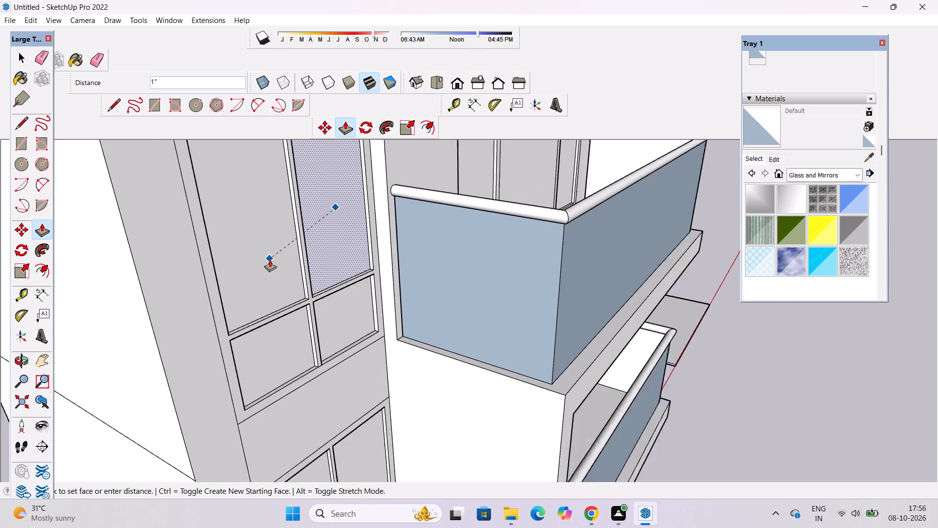
scroll(270, 260, up, 2)
click(270, 260)
key(space)
Examine the front facade from several angles, checking the balconies, window recesses and the wall beneath the lower balcony.
scroll(250, 282, down, 7)
key(o)
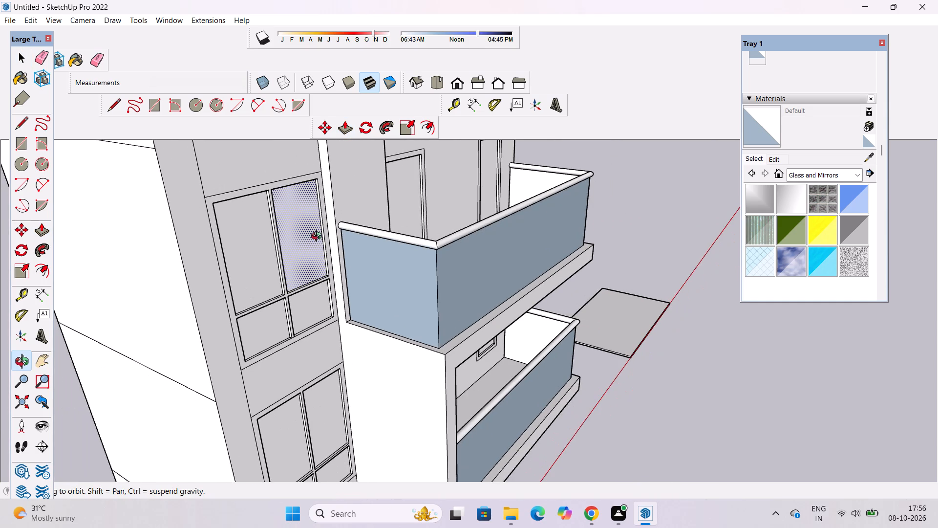
scroll(319, 232, down, 4)
drag(479, 331, 287, 466)
scroll(488, 247, up, 4)
drag(487, 253, 396, 351)
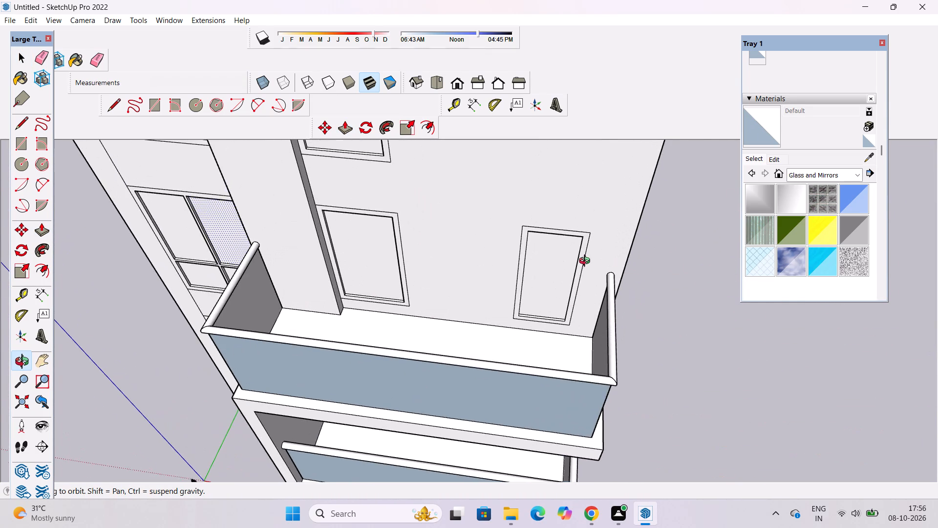
scroll(587, 262, up, 9)
drag(534, 349, 633, 342)
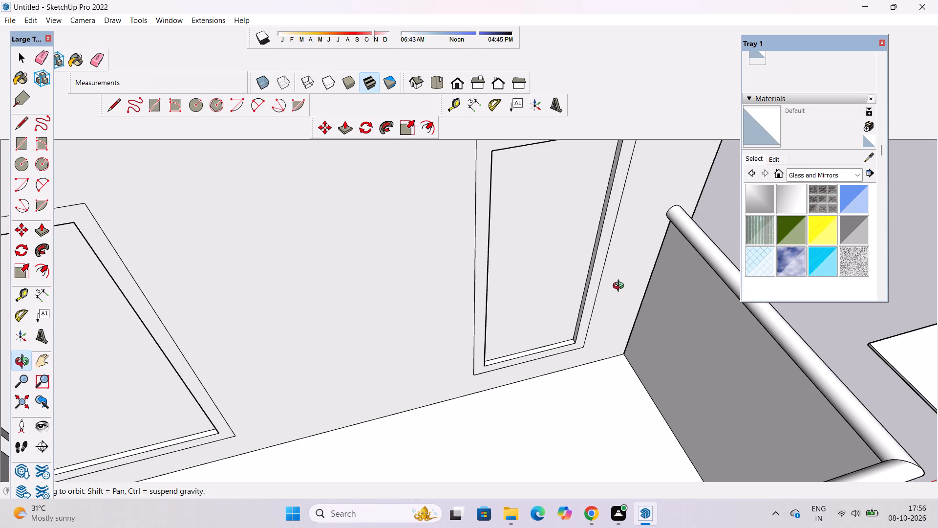
scroll(612, 287, down, 5)
drag(620, 335, 609, 294)
drag(609, 294, 612, 304)
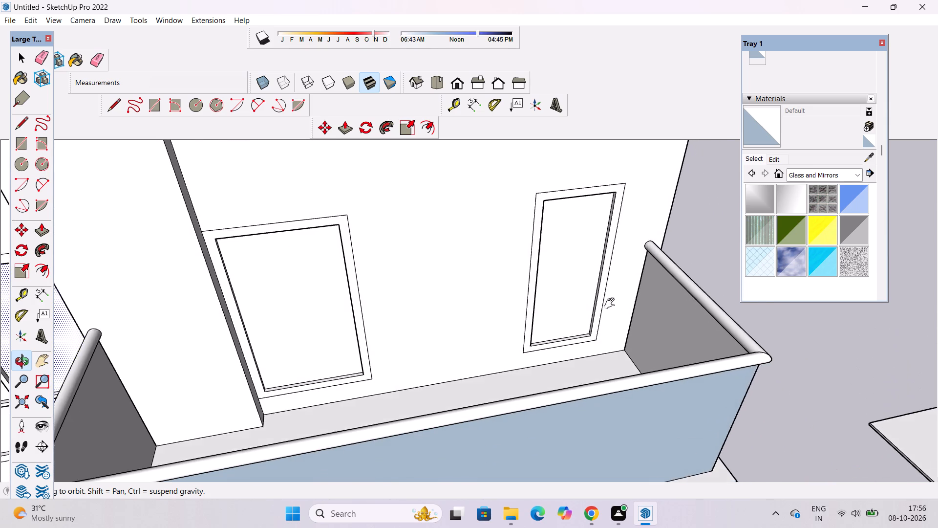
drag(612, 304, 623, 328)
drag(623, 329, 618, 295)
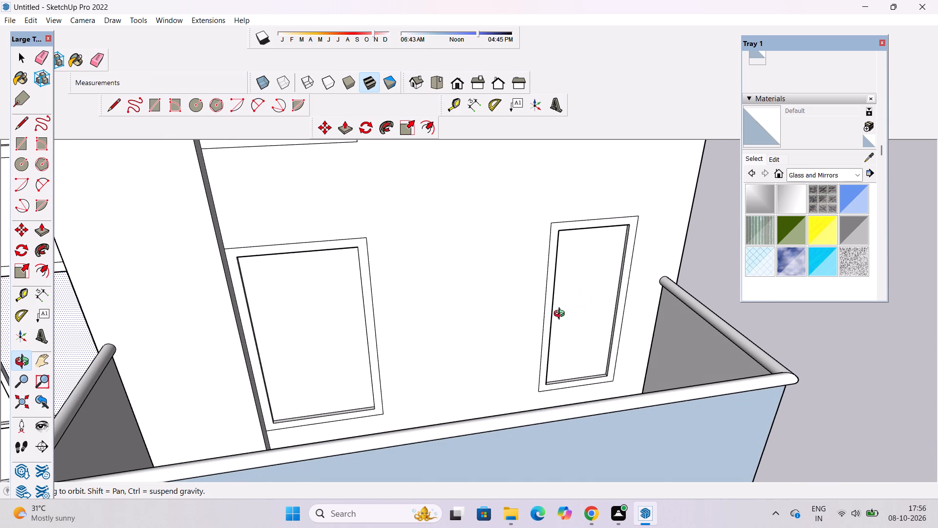
scroll(561, 315, down, 5)
drag(569, 343, 559, 268)
scroll(552, 281, down, 4)
drag(605, 322, 602, 345)
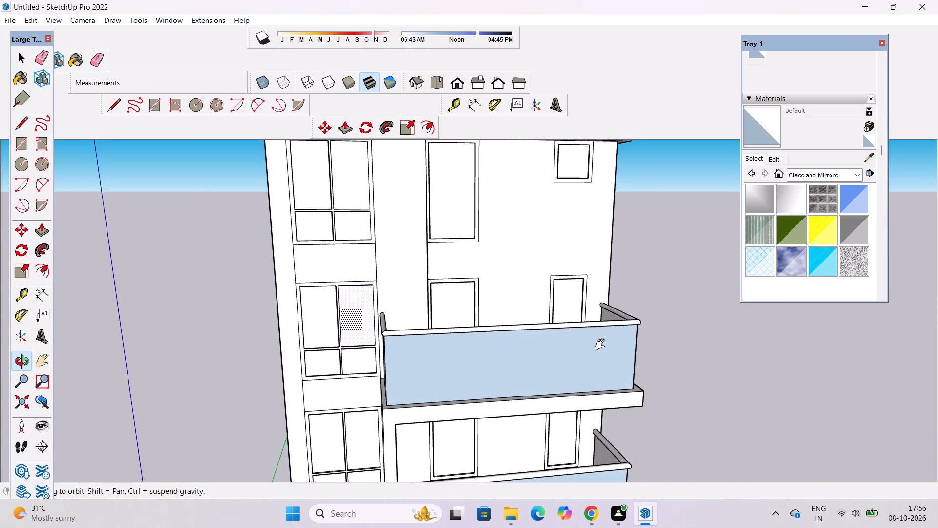
drag(602, 345, 577, 216)
drag(649, 290, 471, 352)
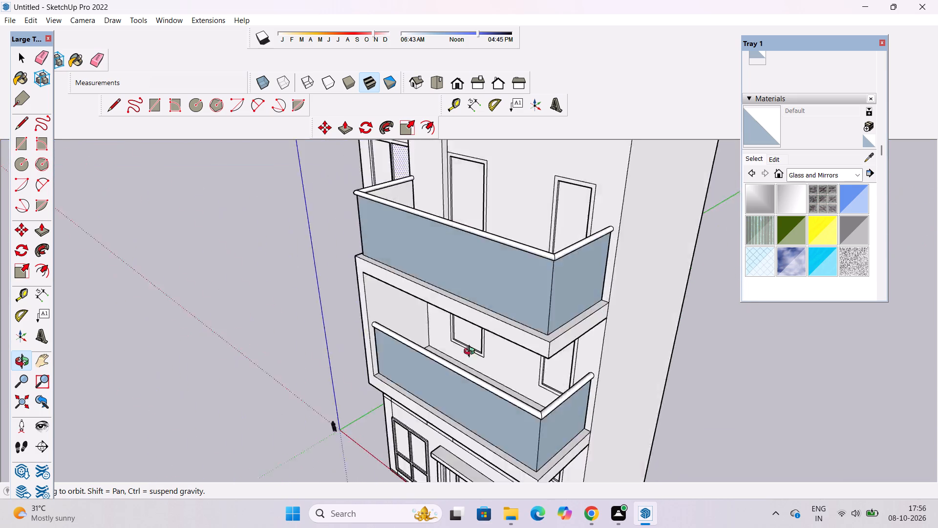
drag(471, 352, 571, 250)
scroll(549, 264, down, 5)
drag(550, 315, 607, 326)
drag(590, 321, 588, 339)
scroll(576, 330, down, 4)
shift+drag(574, 329, 562, 331)
drag(556, 334, 551, 337)
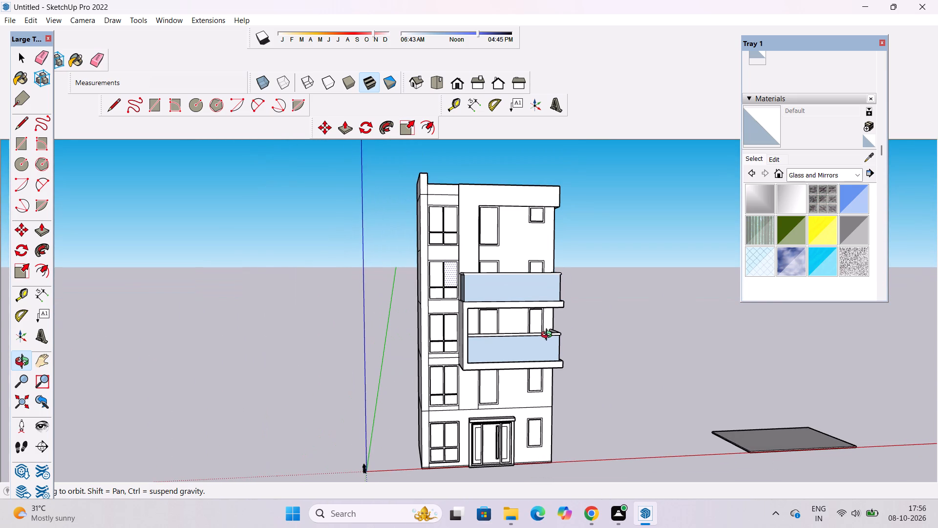
scroll(549, 336, up, 1)
scroll(548, 335, down, 3)
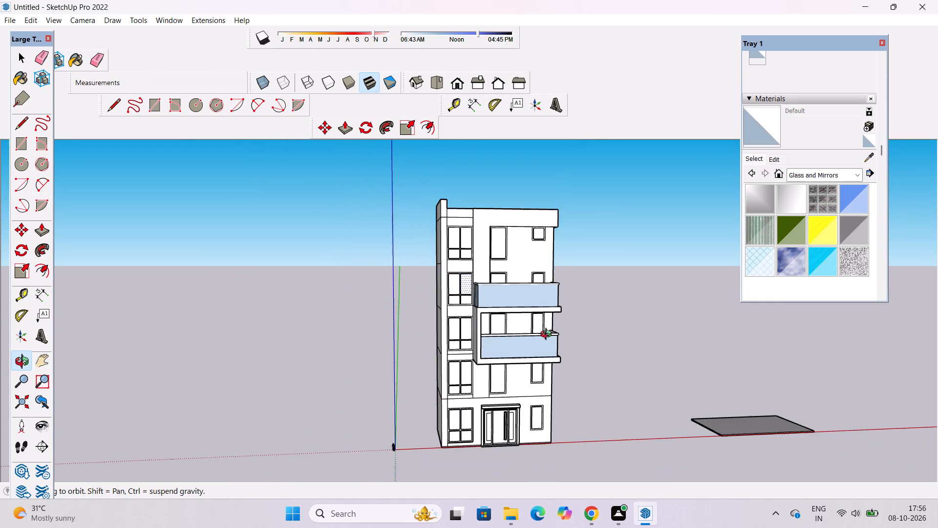
scroll(547, 335, up, 4)
shift+drag(552, 330, 513, 325)
shift+drag(511, 323, 504, 439)
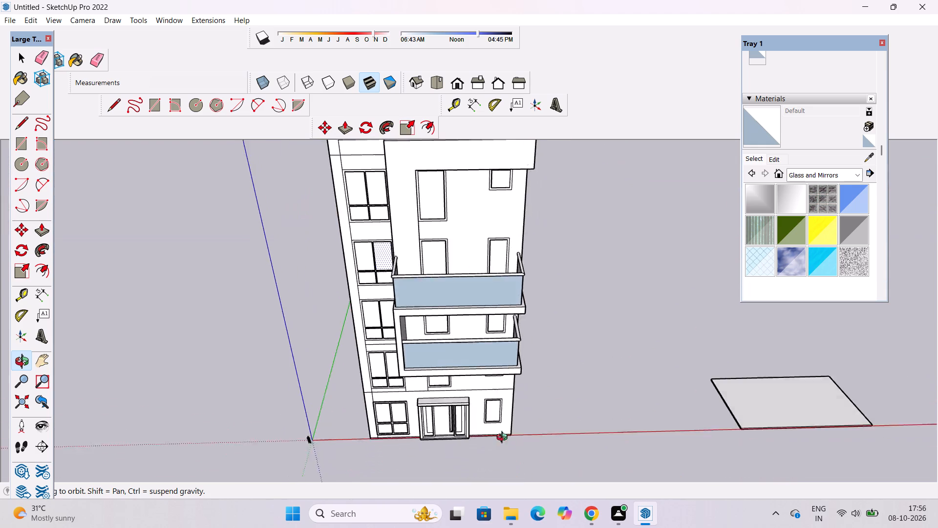
shift+drag(504, 439, 498, 331)
scroll(446, 407, up, 4)
shift+drag(416, 423, 445, 417)
drag(448, 419, 642, 418)
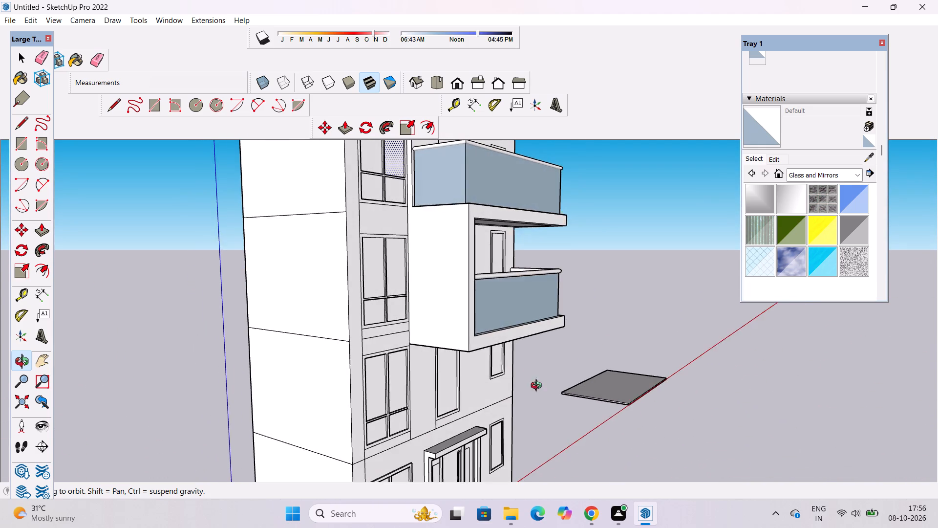
shift+drag(428, 316, 430, 494)
shift+drag(446, 272, 435, 396)
shift+drag(434, 423, 404, 240)
shift+scroll(387, 285, up, 5)
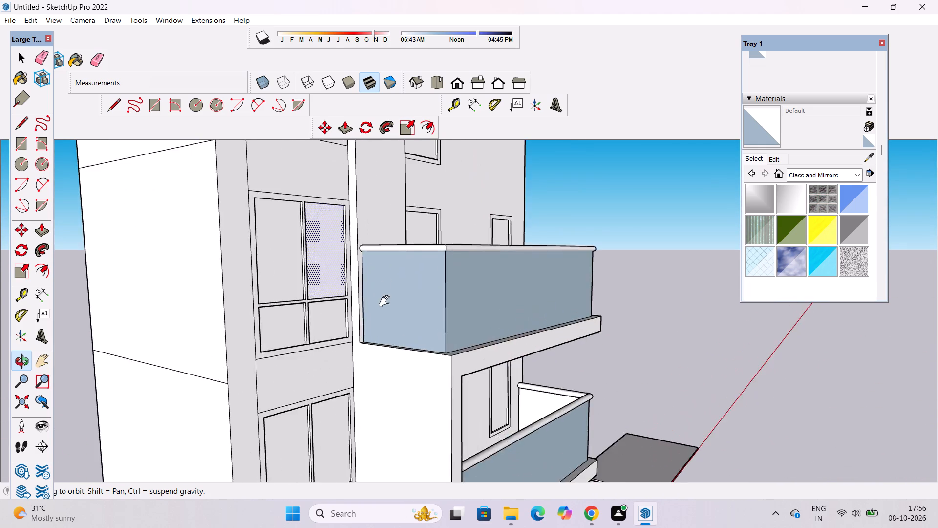
shift+drag(387, 324, 367, 162)
shift+drag(415, 361, 397, 250)
shift+drag(394, 408, 384, 358)
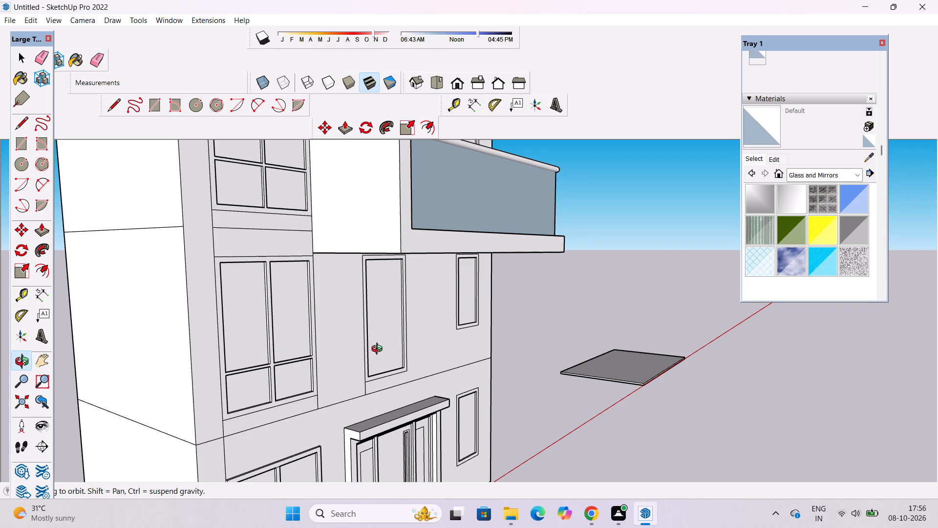
shift+drag(379, 350, 388, 359)
scroll(390, 361, up, 2)
shift+drag(391, 366, 370, 361)
scroll(364, 359, down, 4)
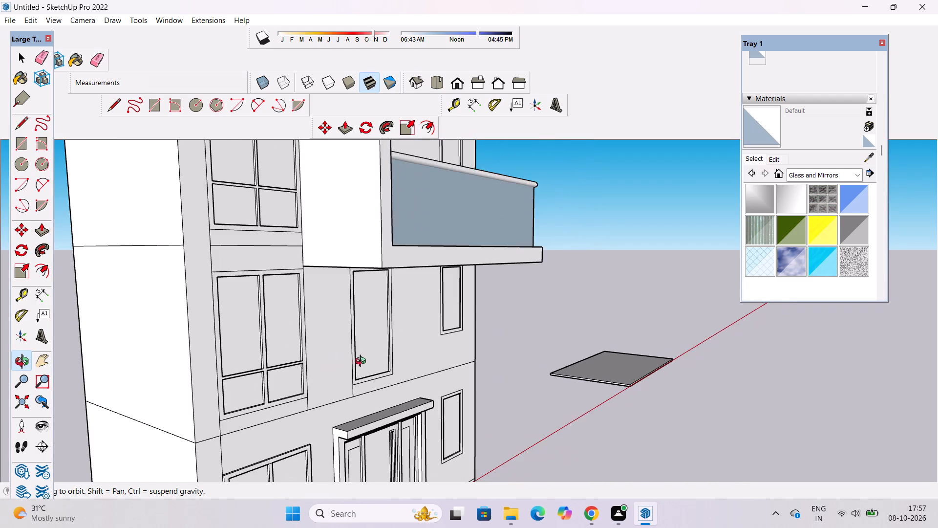
drag(331, 354, 370, 379)
drag(371, 379, 361, 353)
shift+drag(361, 352, 371, 374)
shift+drag(371, 376, 371, 357)
shift+drag(371, 357, 383, 377)
drag(383, 377, 383, 373)
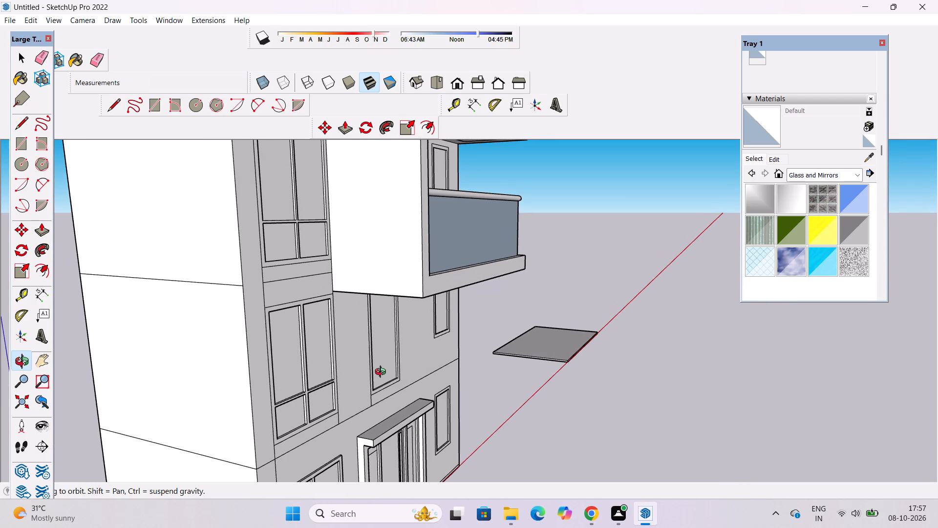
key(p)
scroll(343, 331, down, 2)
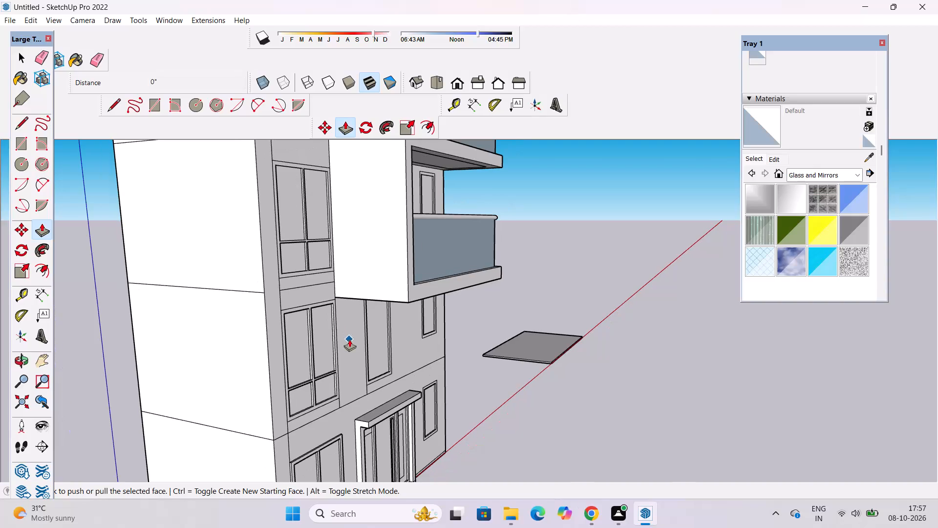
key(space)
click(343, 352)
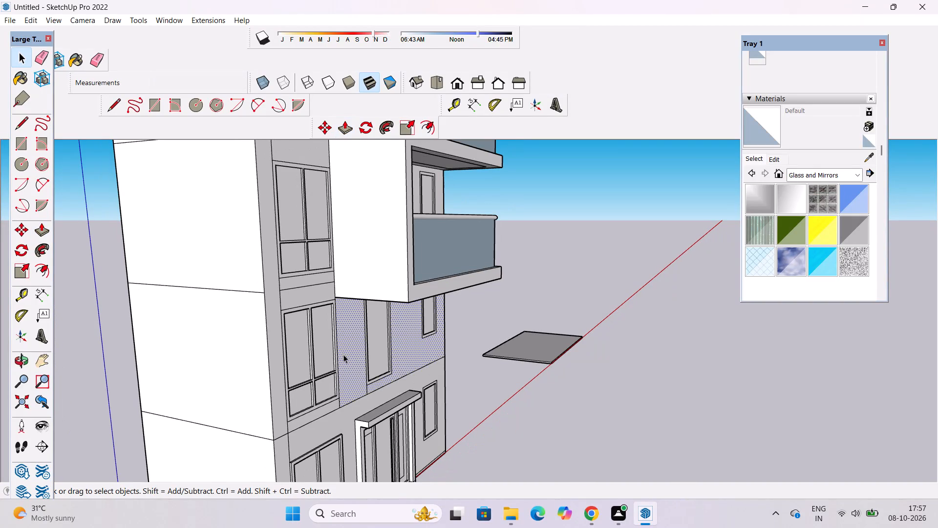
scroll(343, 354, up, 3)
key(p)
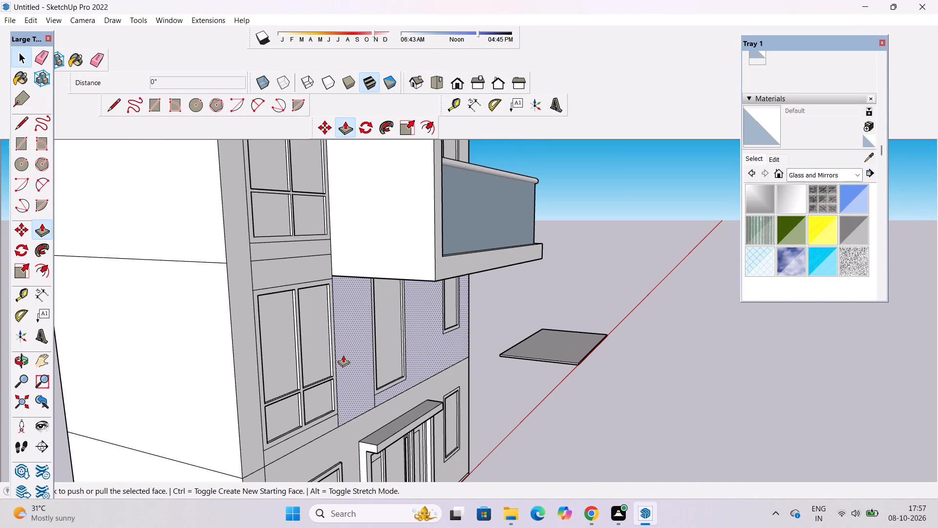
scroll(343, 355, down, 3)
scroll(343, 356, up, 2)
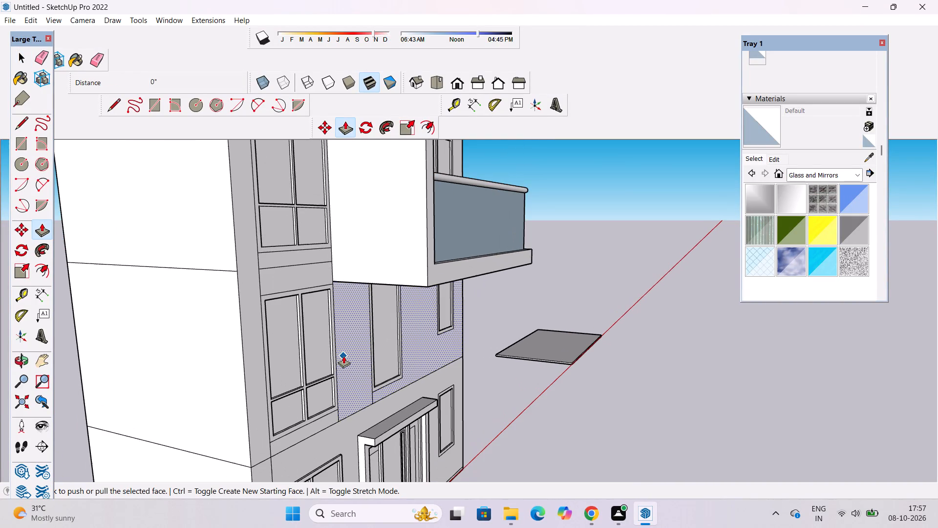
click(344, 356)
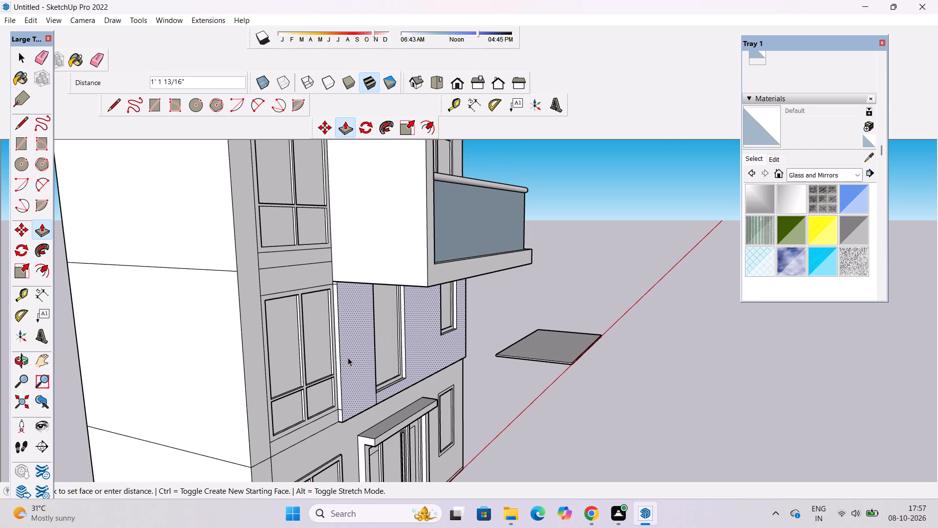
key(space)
Draw a vertical line about 7" long from the tall single window's upper frame corner to the underside of the lower balcony.
text(o)
drag(393, 419, 322, 430)
scroll(385, 375, up, 2)
drag(389, 374, 345, 383)
drag(348, 367, 370, 433)
drag(370, 433, 362, 389)
scroll(367, 395, up, 4)
drag(392, 393, 347, 330)
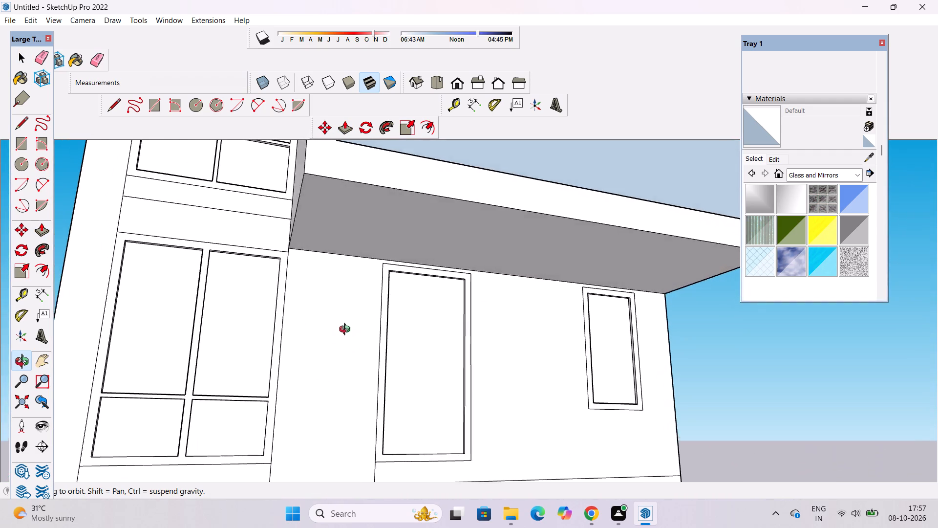
drag(347, 330, 322, 362)
shift+drag(322, 367, 323, 347)
shift+drag(324, 346, 326, 379)
shift+scroll(356, 308, up, 8)
shift+drag(359, 297, 359, 310)
key(space)
key(l)
scroll(386, 275, up, 12)
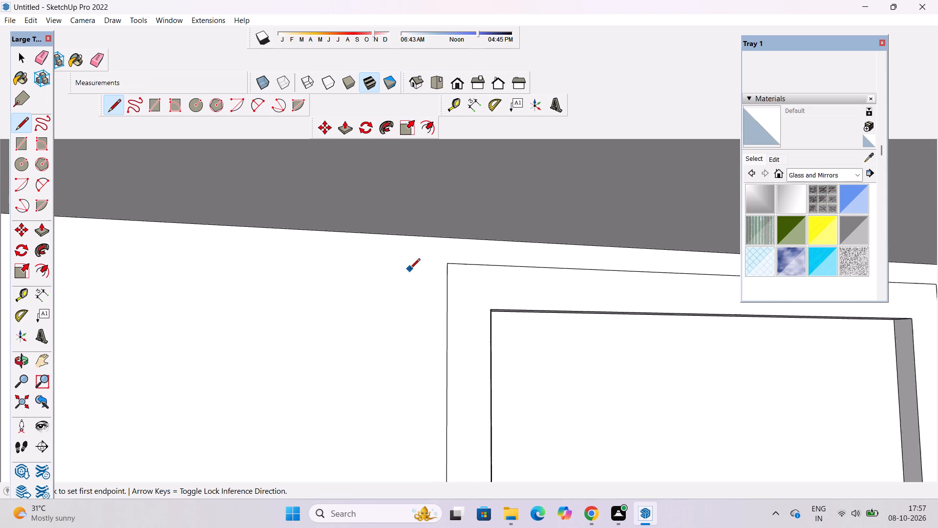
click(450, 264)
click(455, 235)
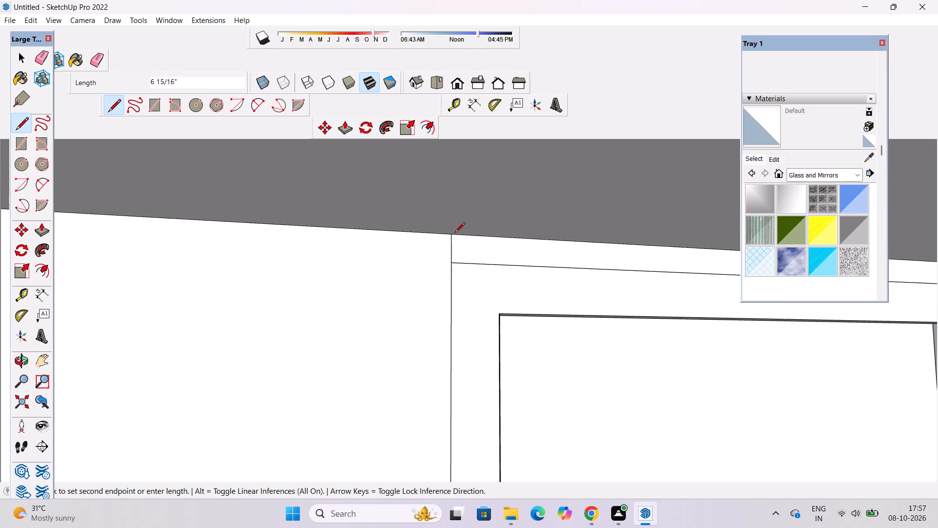
key(space)
Check the separated wall section beneath the lower balcony and examine both balconies and the front facade from several angles.
click(358, 274)
scroll(384, 256, down, 5)
key(o)
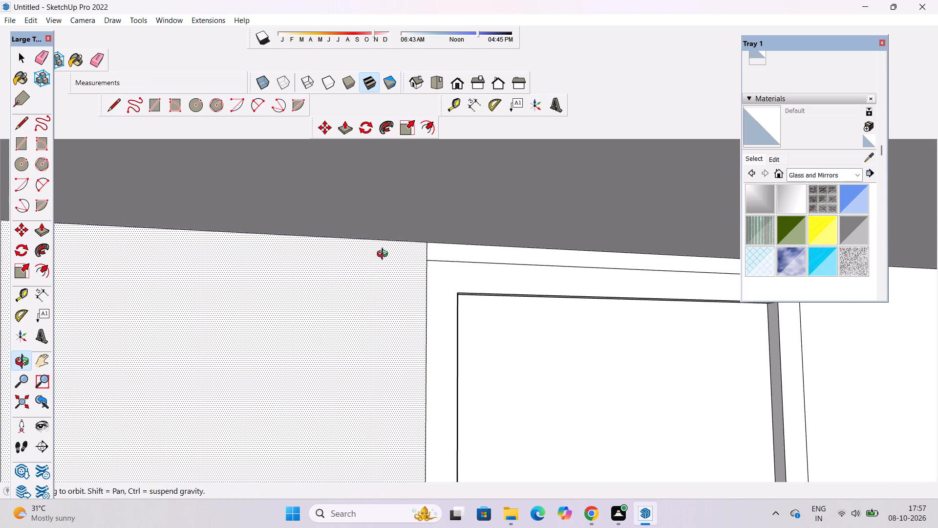
scroll(384, 255, down, 6)
drag(382, 272, 422, 320)
scroll(421, 313, down, 14)
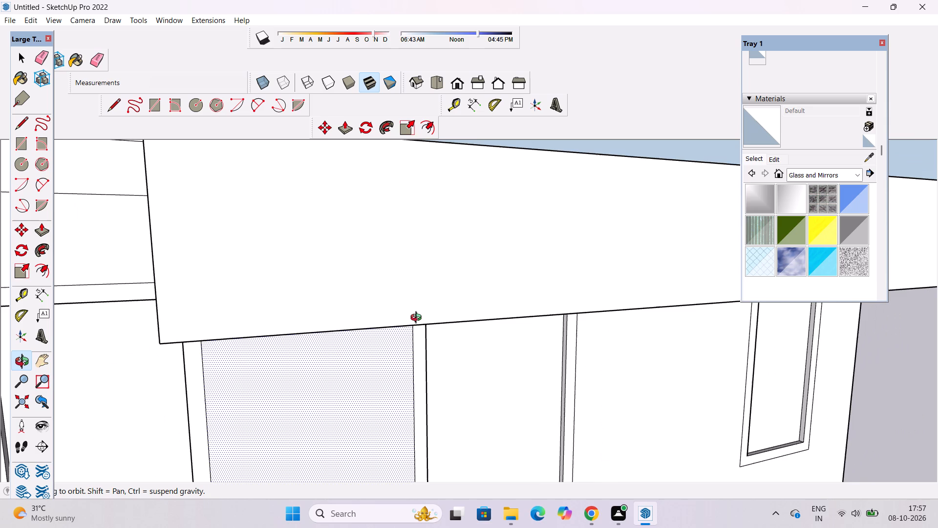
scroll(418, 317, down, 4)
shift+drag(404, 363, 432, 284)
scroll(432, 282, down, 5)
drag(390, 337, 466, 329)
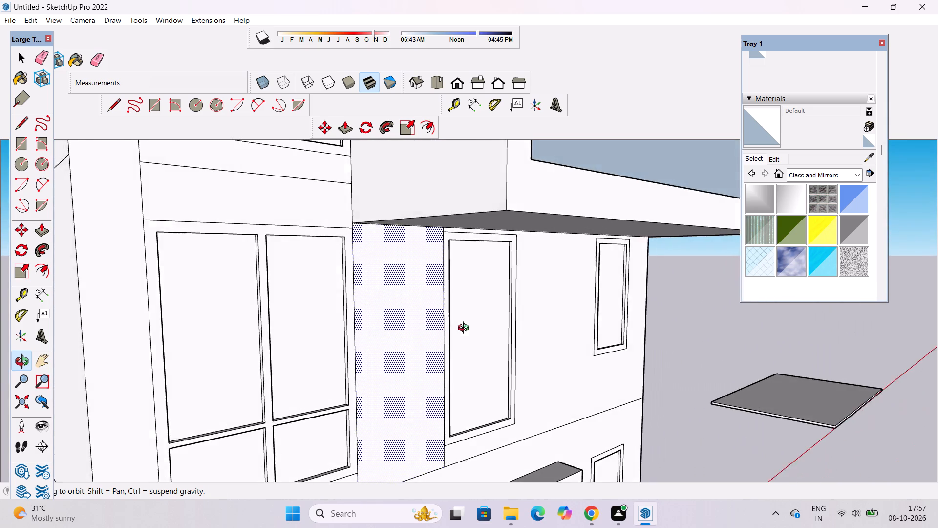
drag(466, 329, 423, 370)
shift+scroll(400, 363, down, 5)
shift+drag(398, 364, 368, 435)
shift+scroll(375, 423, down, 5)
drag(472, 426, 346, 427)
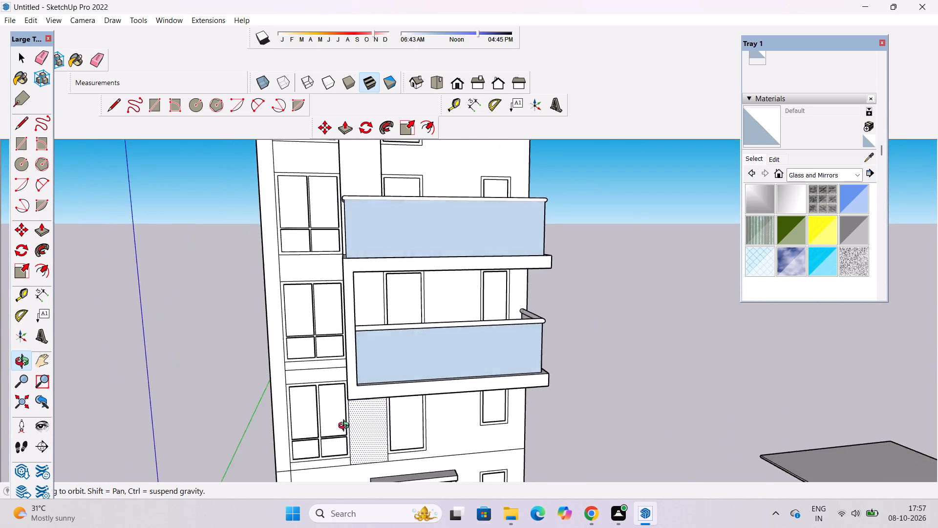
drag(346, 427, 210, 444)
scroll(408, 311, down, 3)
drag(391, 355, 540, 384)
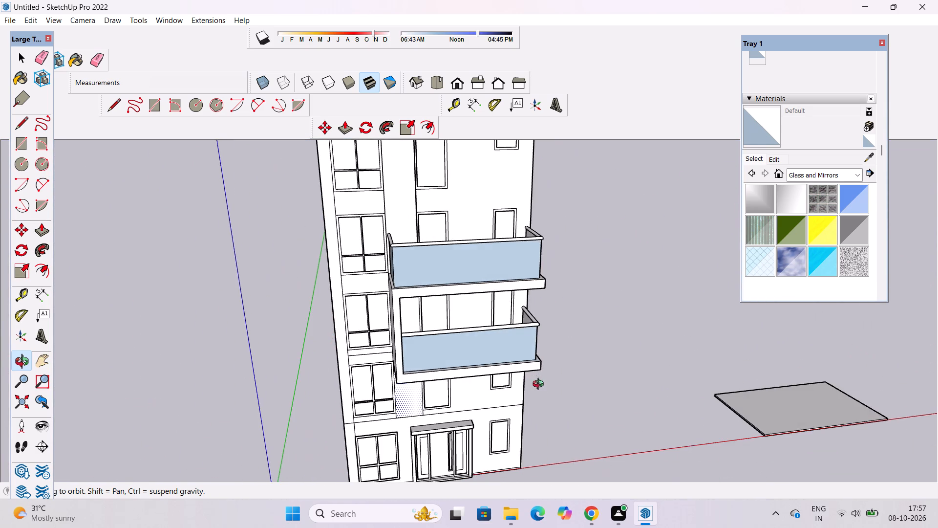
scroll(425, 320, up, 2)
drag(455, 357, 337, 357)
scroll(462, 287, up, 9)
drag(460, 306, 408, 326)
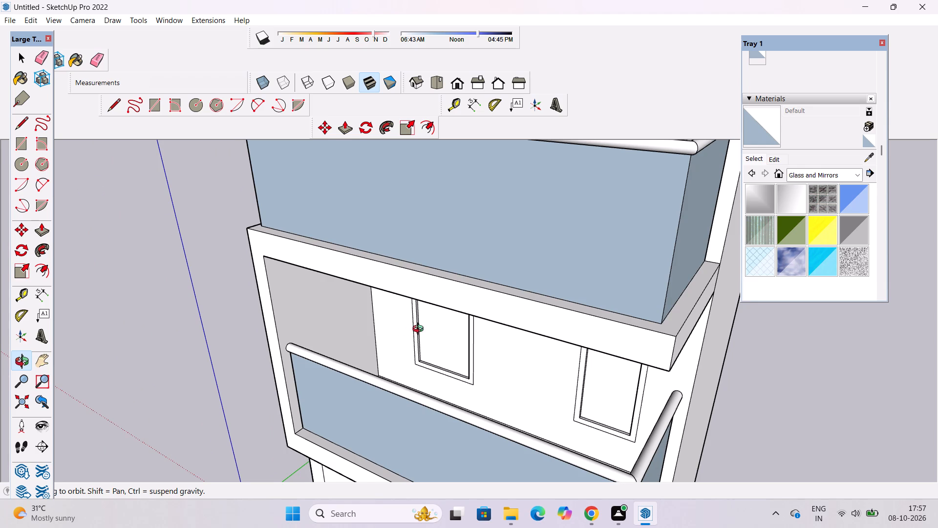
scroll(488, 260, down, 3)
drag(430, 316, 645, 337)
drag(469, 285, 365, 458)
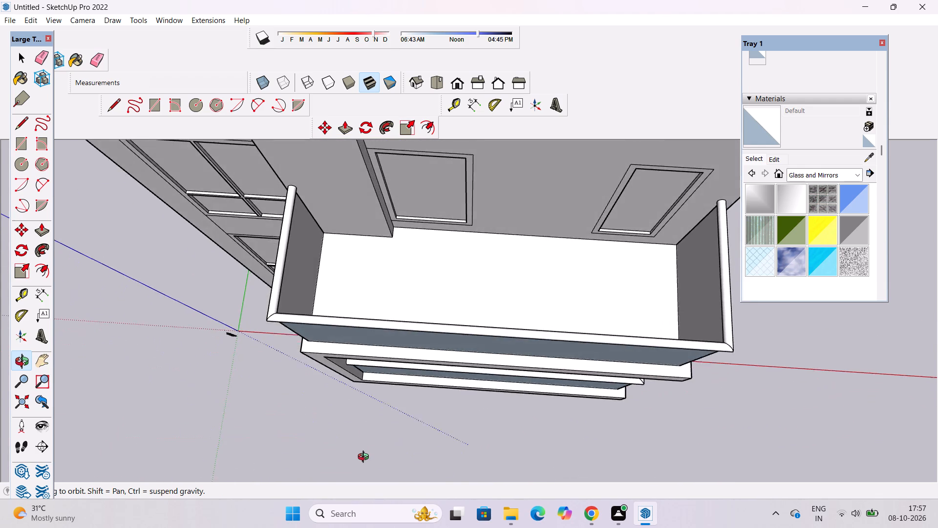
drag(365, 458, 370, 265)
Draw a vertical line about 6' 5 7/8" long from the lower balcony window's bottom frame corner, nearest the side wall, to the balcony floor.
scroll(425, 353, up, 4)
drag(423, 356, 423, 363)
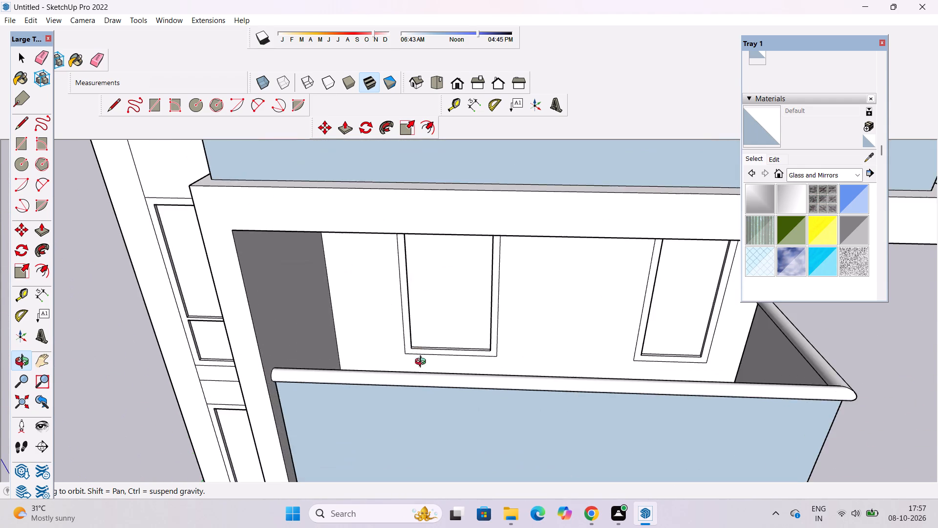
drag(423, 363, 423, 389)
scroll(411, 372, up, 7)
shift+double_click(411, 365)
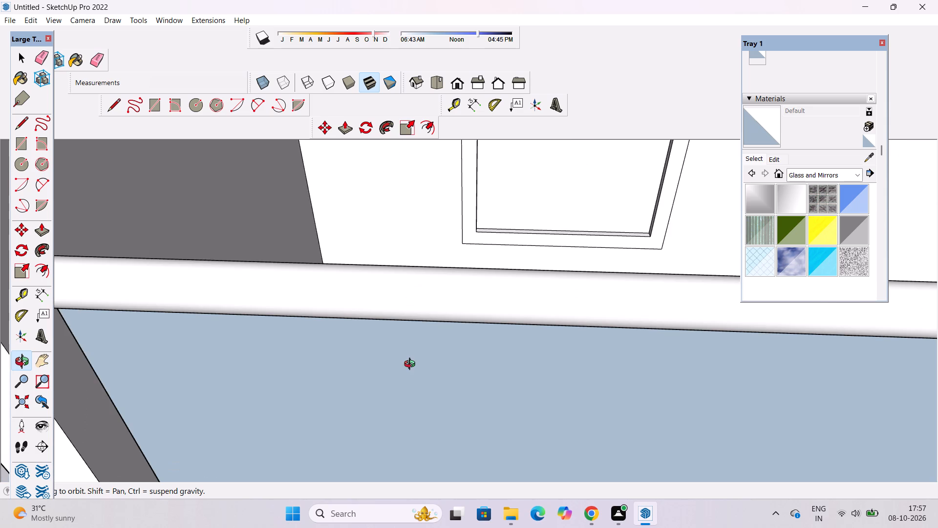
shift+drag(418, 349, 372, 418)
shift+drag(429, 328, 369, 394)
shift+click(366, 396)
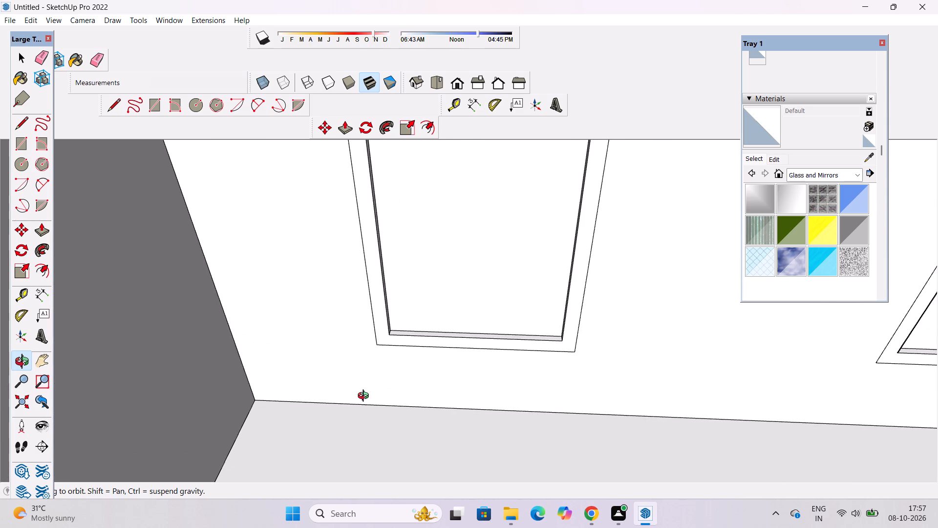
key(l)
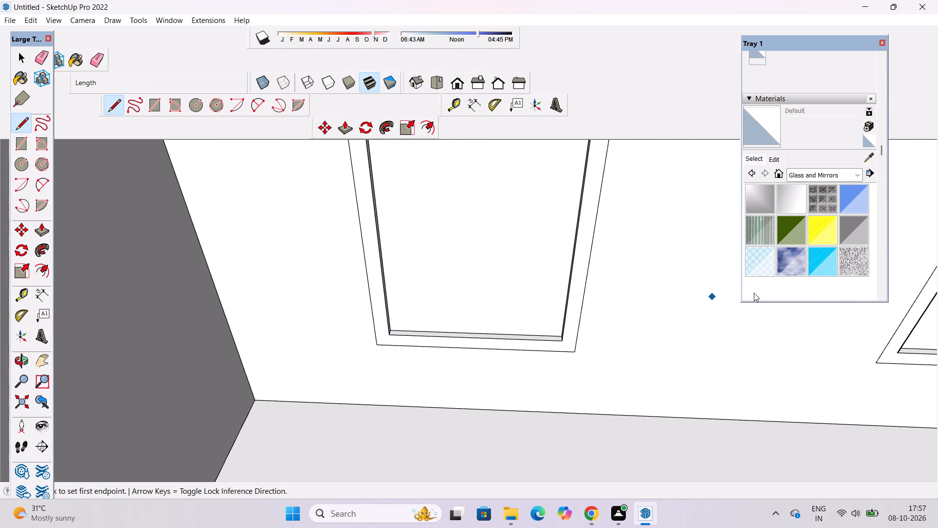
scroll(367, 340, up, 4)
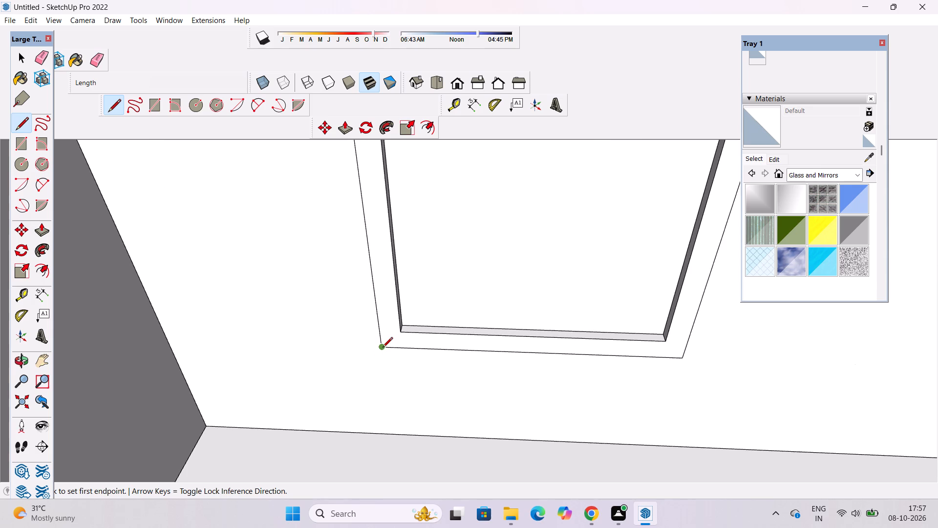
click(383, 348)
click(393, 434)
key(space)
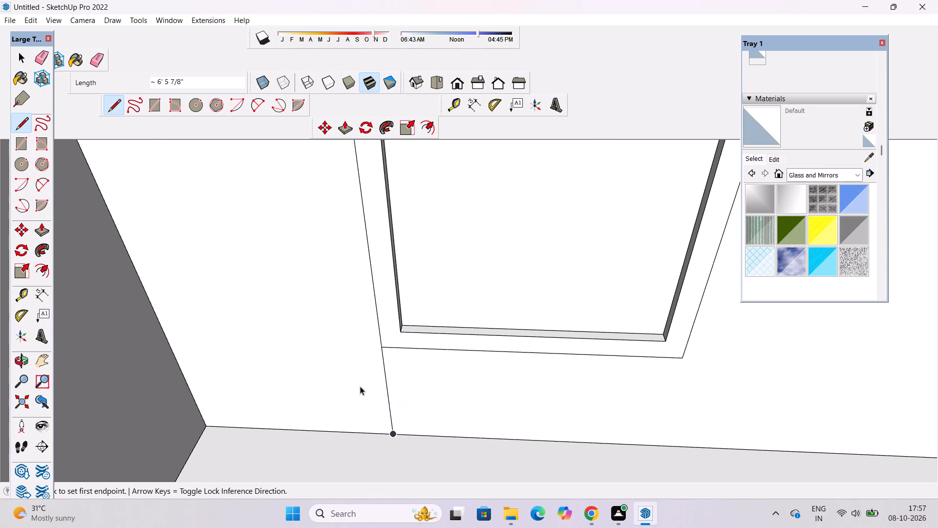
click(352, 381)
scroll(283, 328, down, 15)
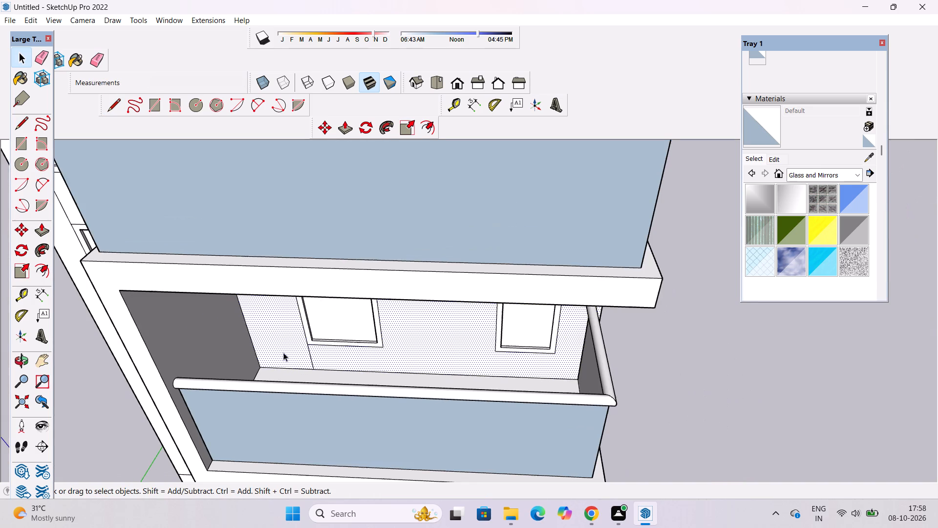
Draw a vertical line about 1' 10 5/16" long from the same window's upper frame corner to the underside of the upper balcony.
key(o)
drag(297, 376, 303, 291)
scroll(296, 224, up, 9)
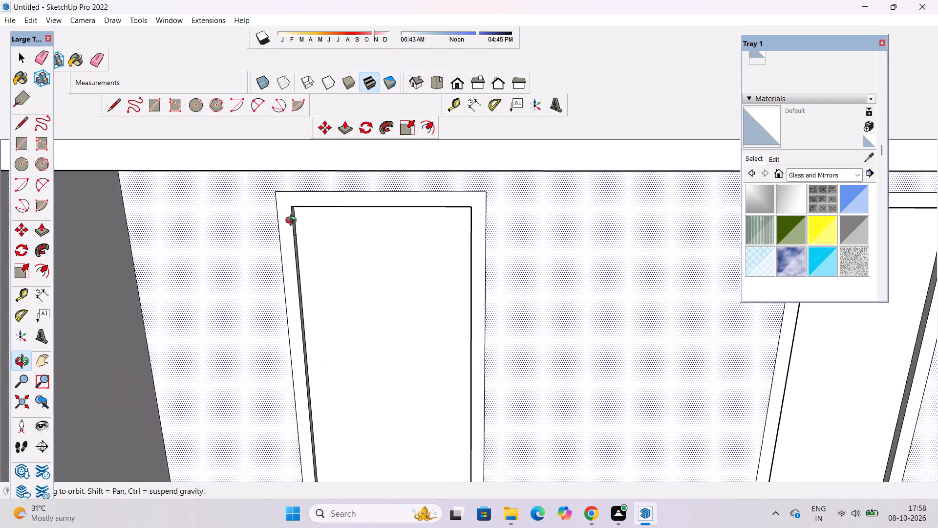
shift+drag(293, 223, 319, 300)
drag(319, 300, 316, 206)
shift+drag(327, 262, 351, 151)
drag(326, 385, 331, 358)
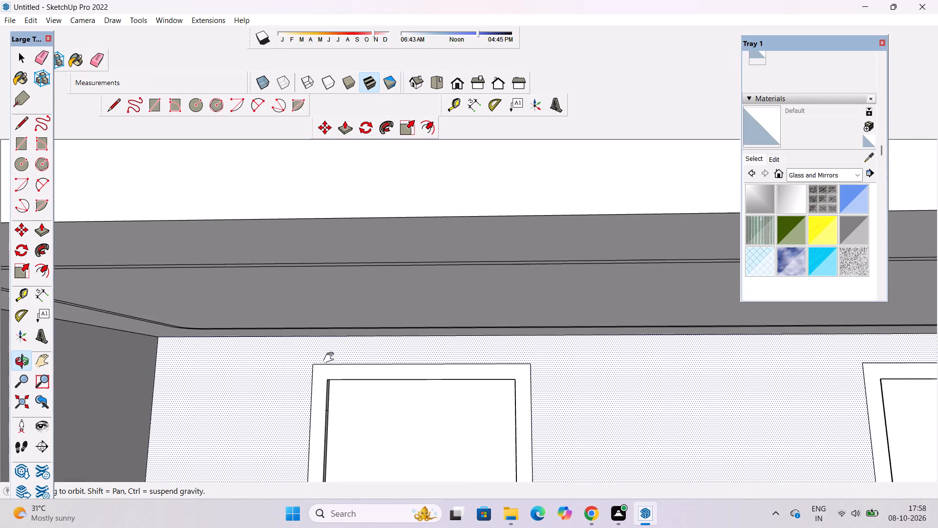
drag(331, 358, 330, 362)
shift+drag(339, 401, 353, 373)
drag(354, 373, 355, 380)
scroll(313, 331, up, 2)
shift+drag(321, 334, 379, 310)
key(l)
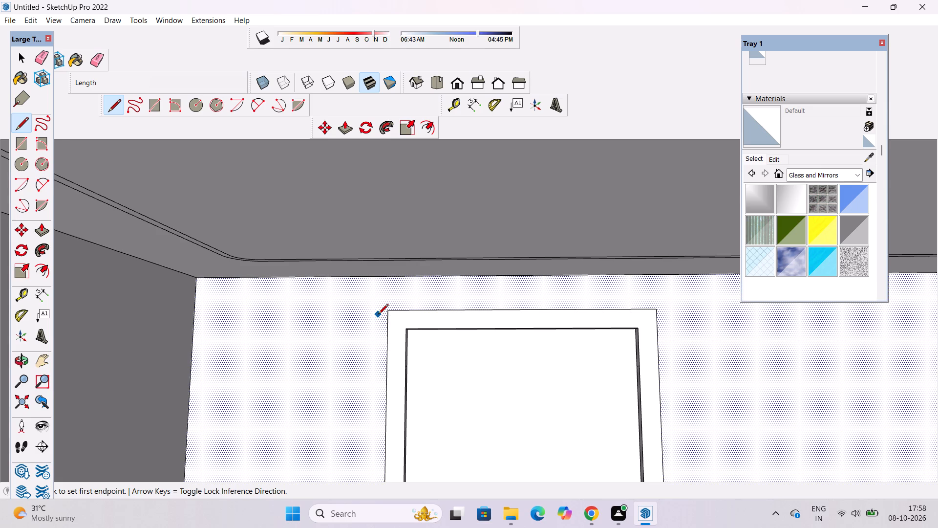
scroll(378, 315, up, 4)
click(393, 310)
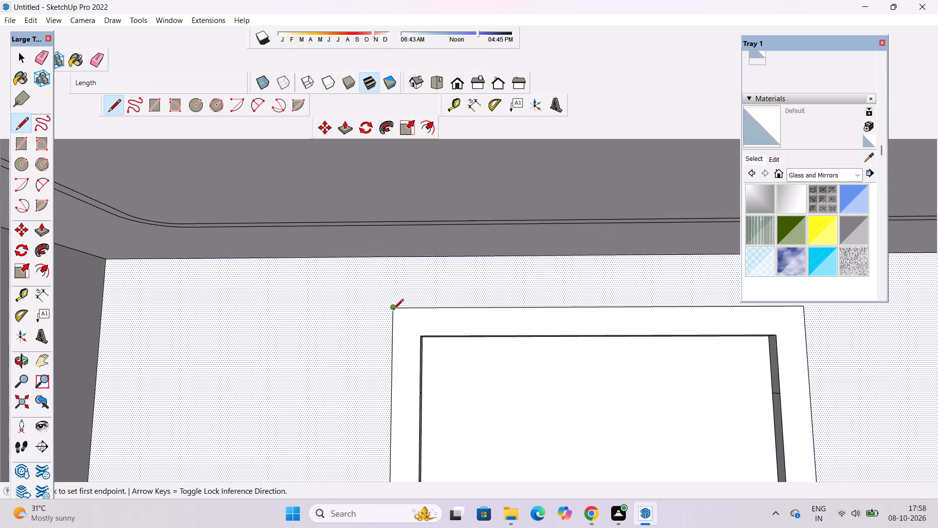
click(395, 257)
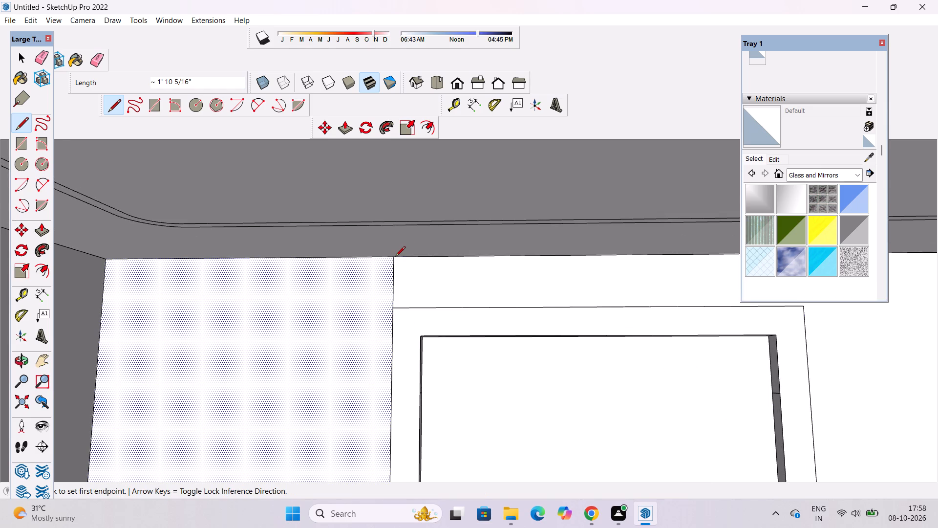
key(space)
key(space)
key(space)
key(space)
key(space)
key(space)
key(space)
key(space)
key(space)
key(space)
key(space)
key(space)
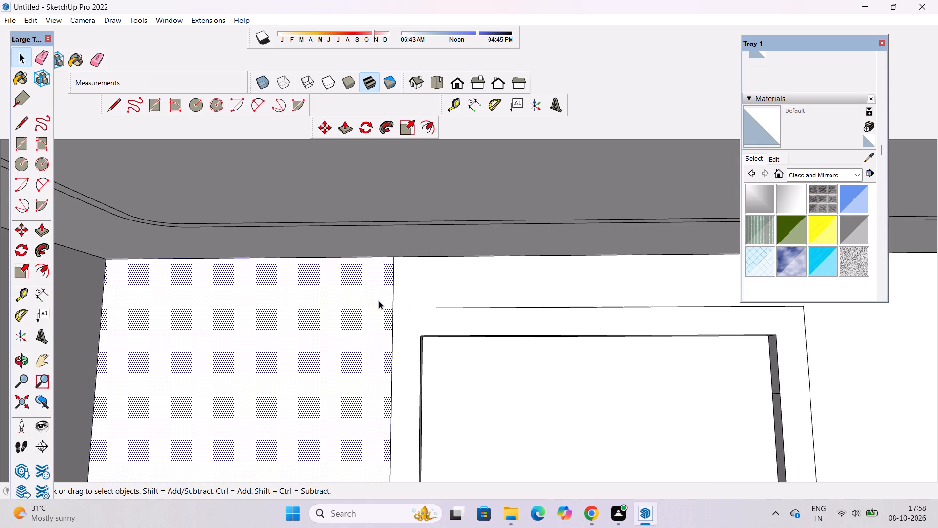
Push/Pull the narrow rounded border strip on the upper balcony's underside by 1'.
key(o)
scroll(364, 286, down, 5)
drag(358, 310, 358, 323)
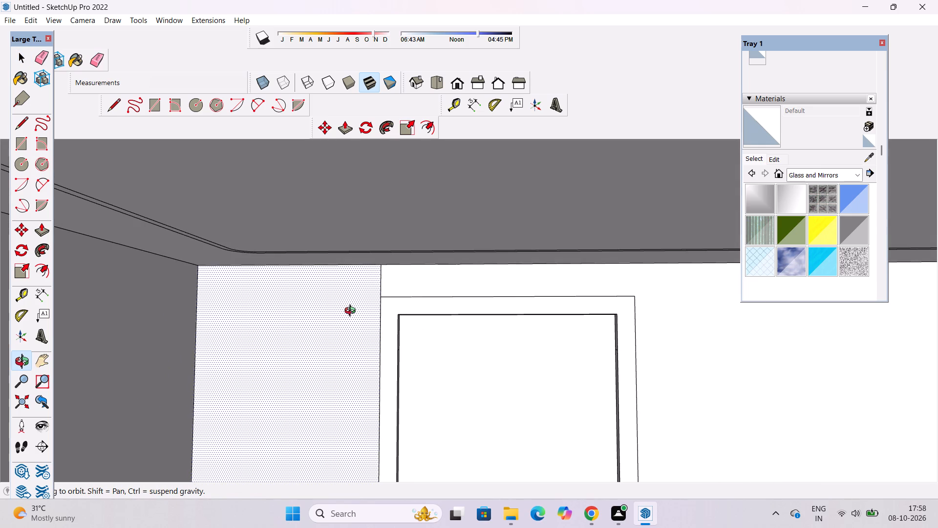
scroll(351, 314, down, 4)
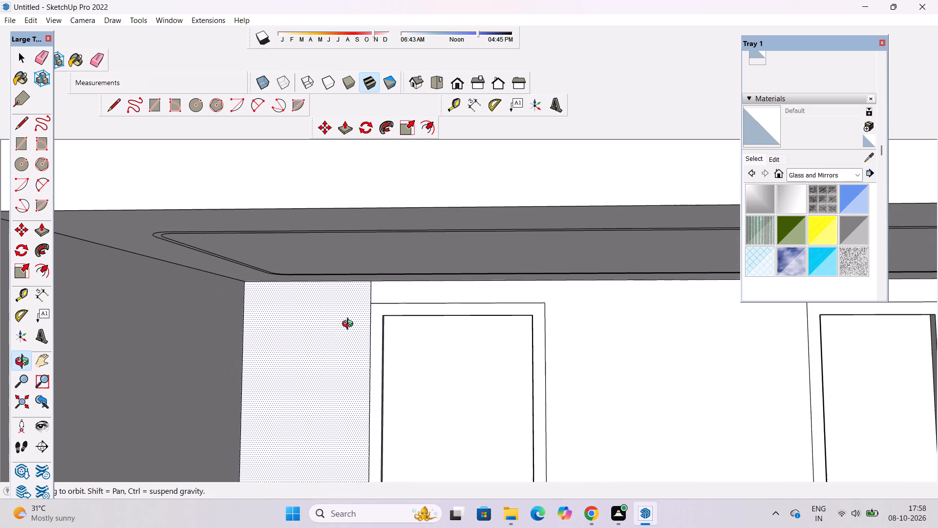
shift+drag(343, 303, 291, 322)
drag(308, 290, 316, 235)
scroll(316, 233, down, 4)
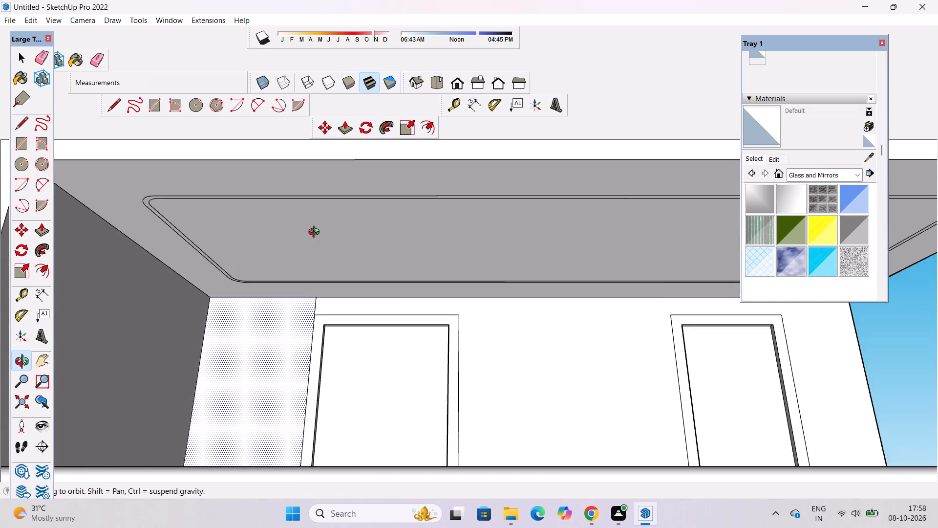
shift+drag(320, 234, 319, 265)
scroll(319, 265, up, 1)
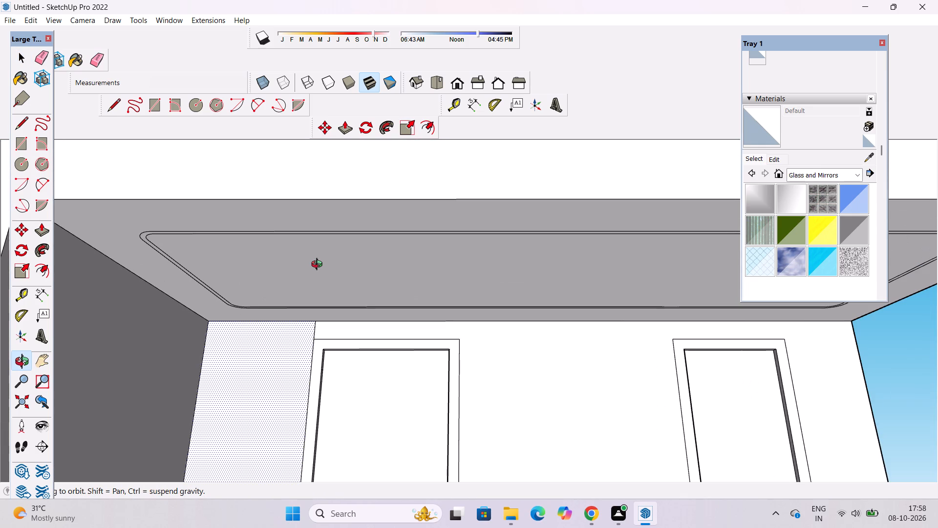
shift+drag(354, 313, 308, 303)
drag(306, 302, 367, 295)
scroll(366, 290, down, 4)
drag(505, 274, 432, 291)
scroll(432, 292, up, 4)
drag(432, 292, 430, 242)
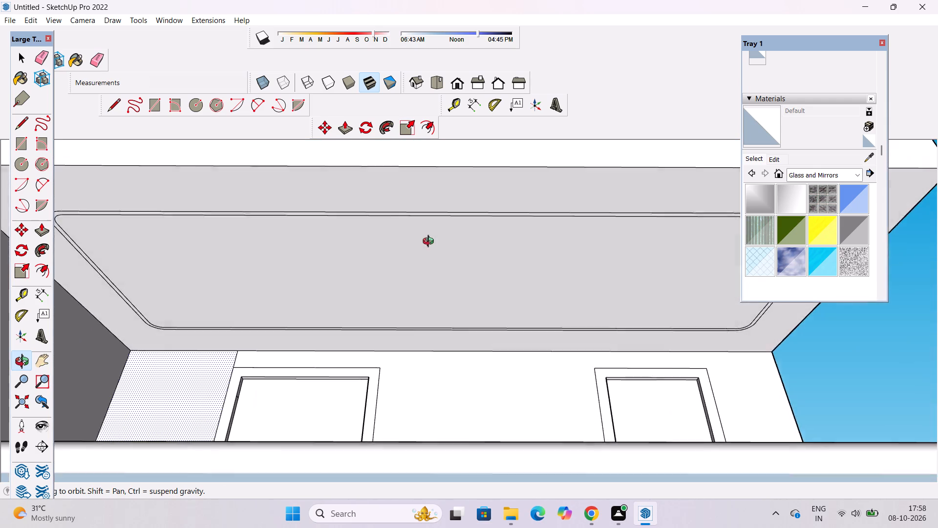
drag(430, 242, 430, 233)
scroll(430, 225, down, 6)
shift+drag(430, 240, 423, 321)
scroll(419, 310, up, 7)
shift+drag(419, 310, 402, 320)
scroll(402, 320, up, 2)
shift+drag(402, 320, 394, 330)
drag(394, 330, 386, 337)
drag(384, 334, 384, 313)
shift+drag(384, 313, 410, 318)
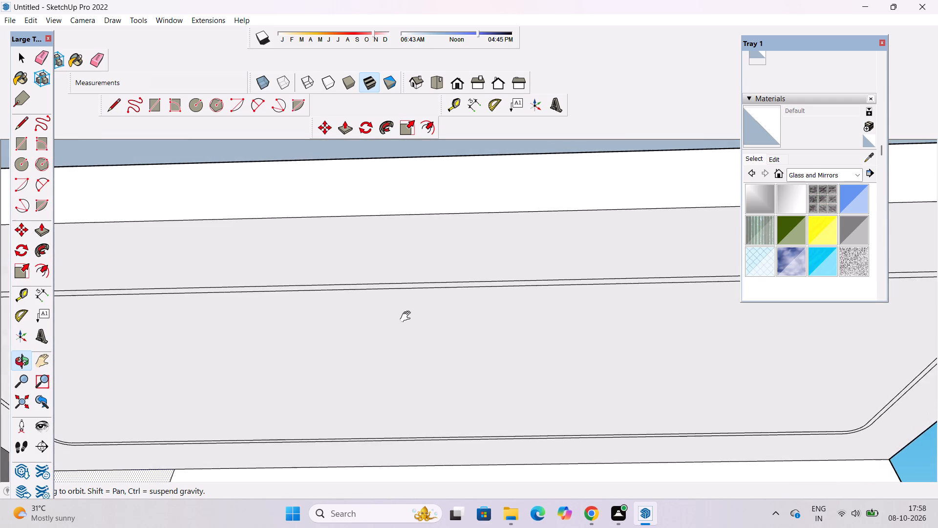
scroll(410, 318, down, 3)
key(p)
scroll(411, 318, up, 3)
key(space)
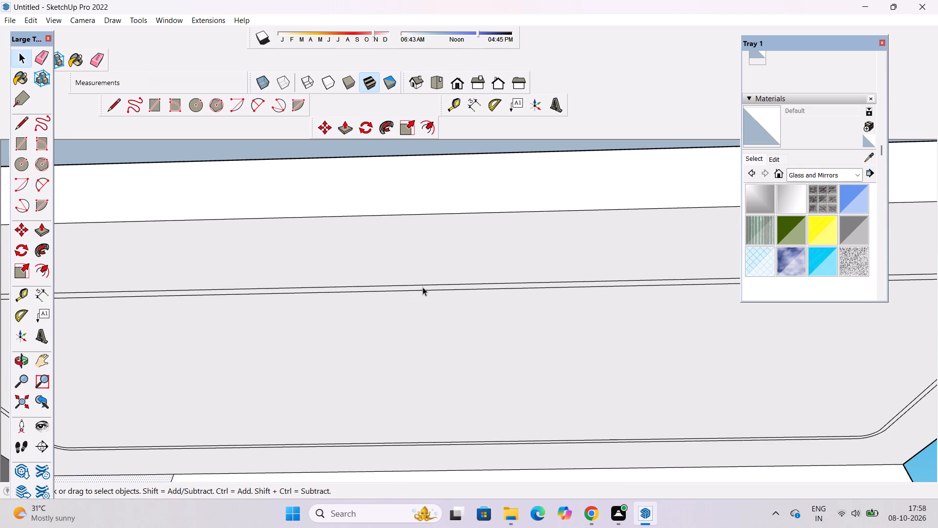
click(423, 287)
key(p)
click(423, 287)
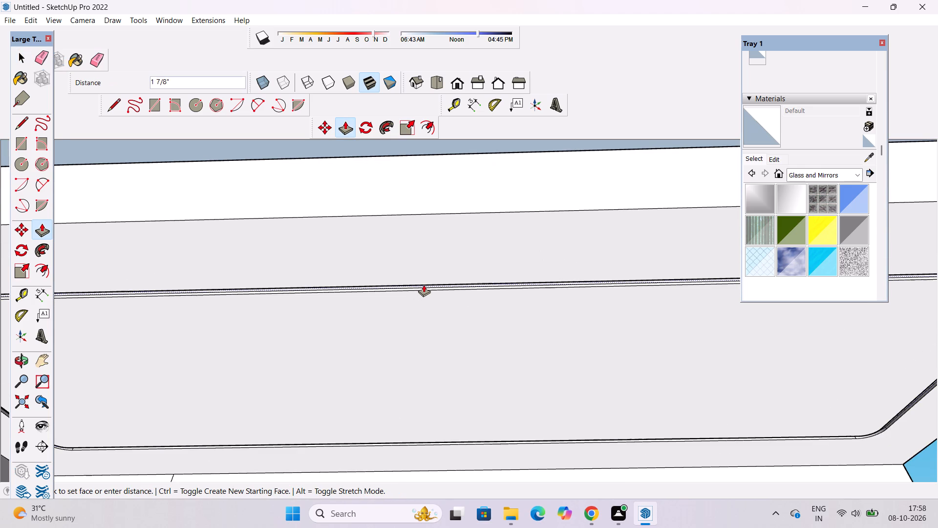
scroll(424, 285, down, 2)
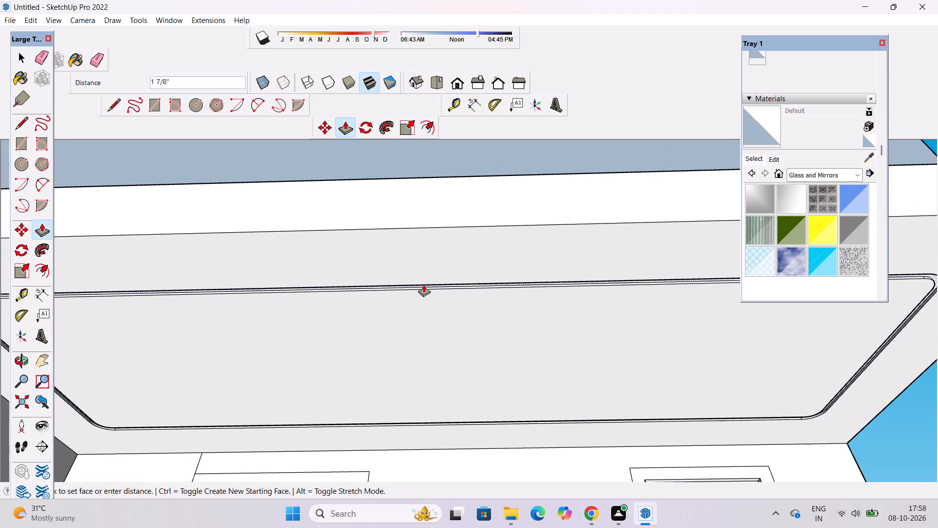
text(1')
key(Return)
key(space)
Examine the rounded border on the upper balcony's underside from several angles, including its corners.
text(o)
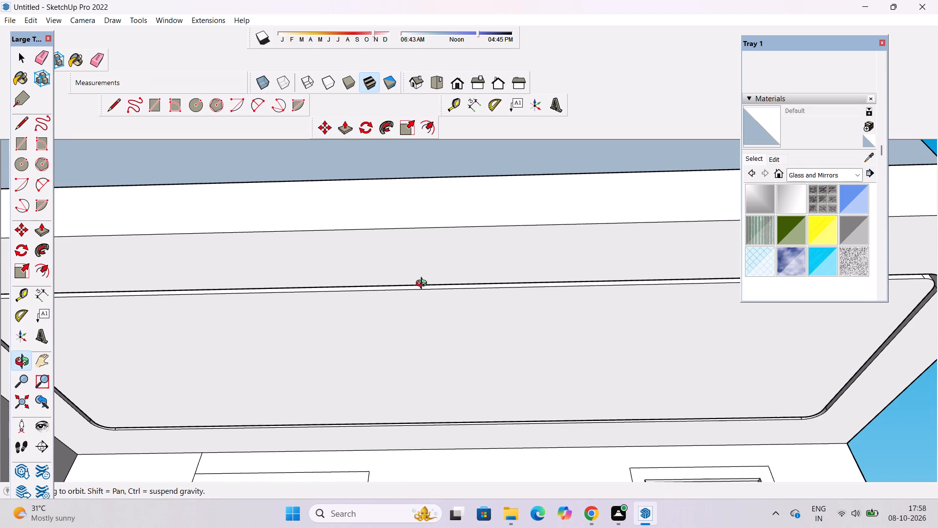
drag(434, 308, 413, 298)
scroll(413, 298, down, 4)
drag(705, 292, 640, 290)
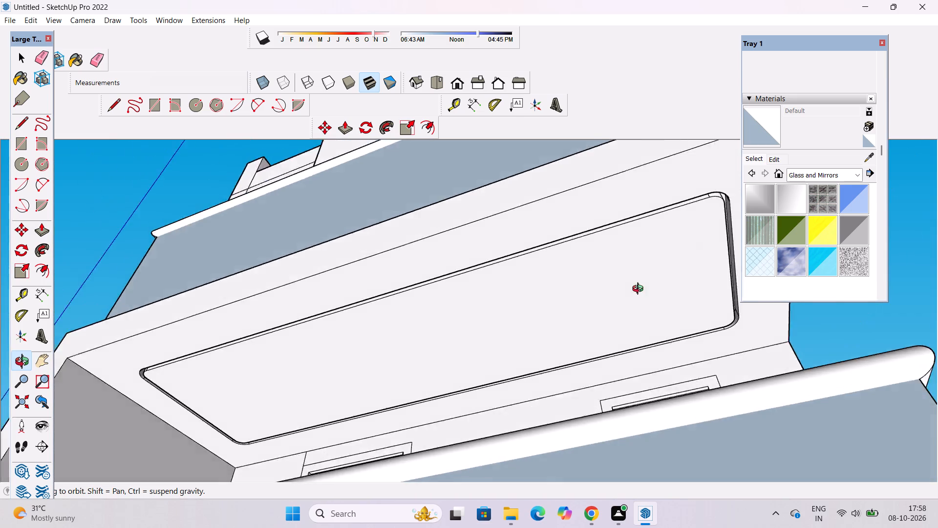
drag(640, 290, 558, 308)
drag(424, 311, 506, 326)
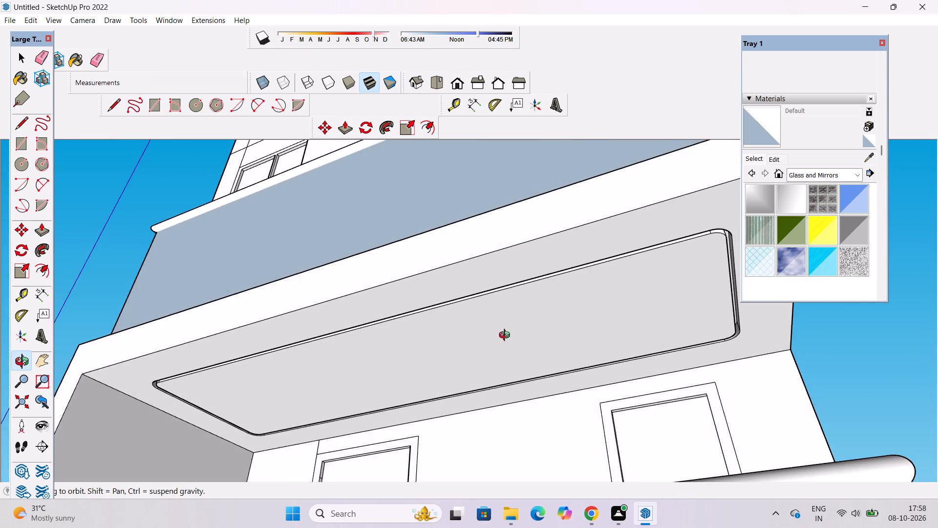
drag(490, 346, 565, 351)
drag(564, 360, 519, 331)
scroll(731, 265, up, 7)
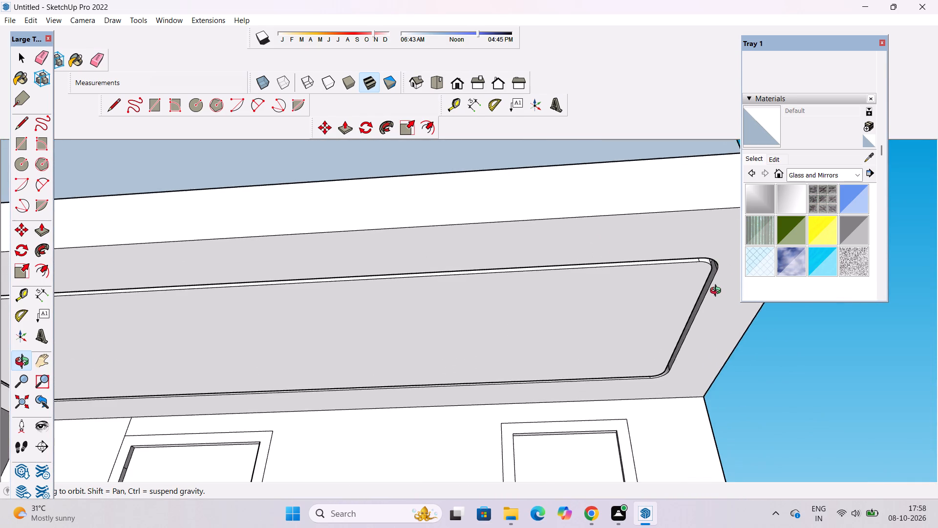
Undo the 1' Push/Pull of the rounded border strip on the upper balcony's underside.
scroll(718, 292, up, 7)
drag(701, 292, 672, 280)
key(ctrl+z)
Push/Pull the narrow rounded border strip on the upper balcony's underside into the slab by 3".
key(space)
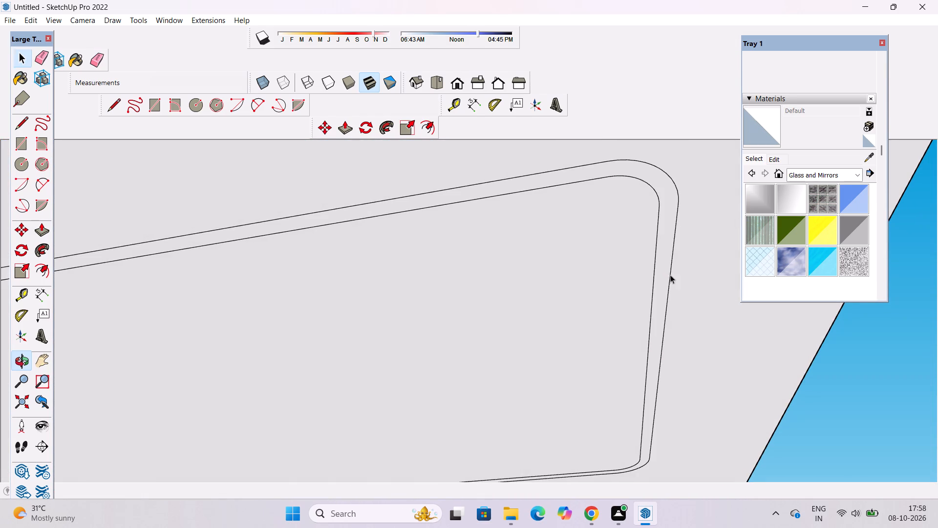
click(665, 254)
key(p)
click(665, 254)
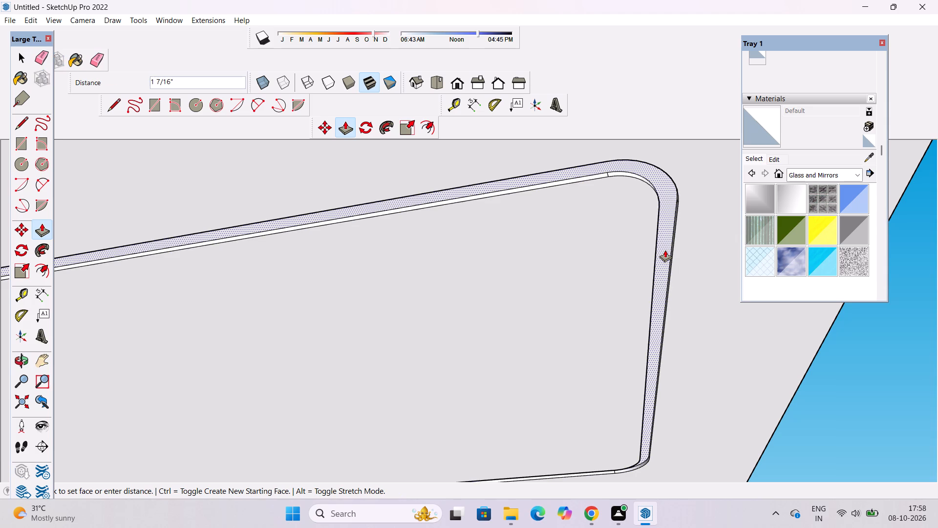
text(31)
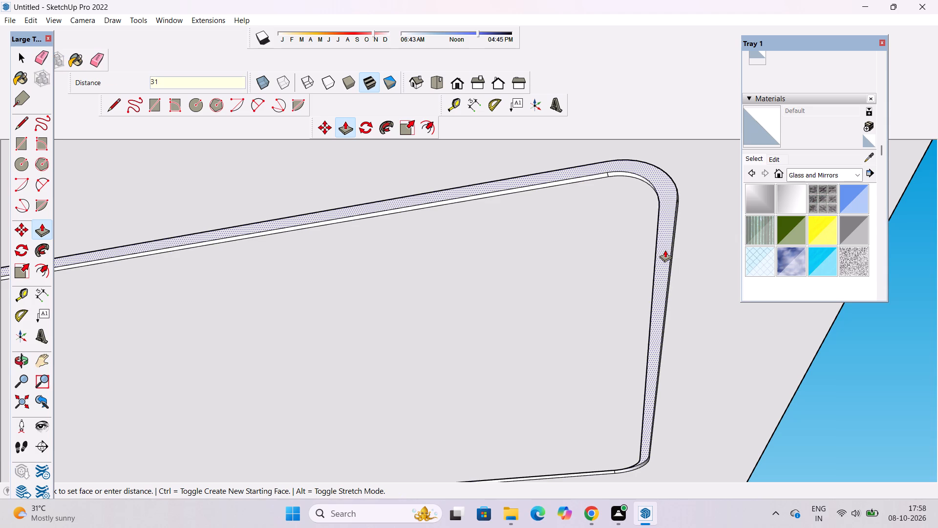
key(BackSpace)
key(shift+quotedbl)
key(Return)
Examine the rounded border groove on the upper balcony's underside and the windows beneath it from several angles.
scroll(665, 250, down, 4)
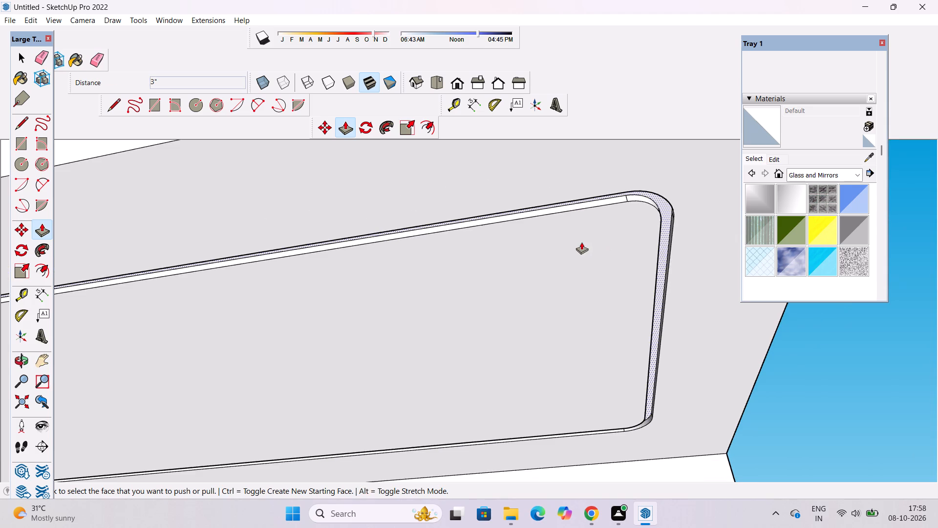
key(o)
scroll(523, 230, down, 7)
drag(558, 221, 603, 315)
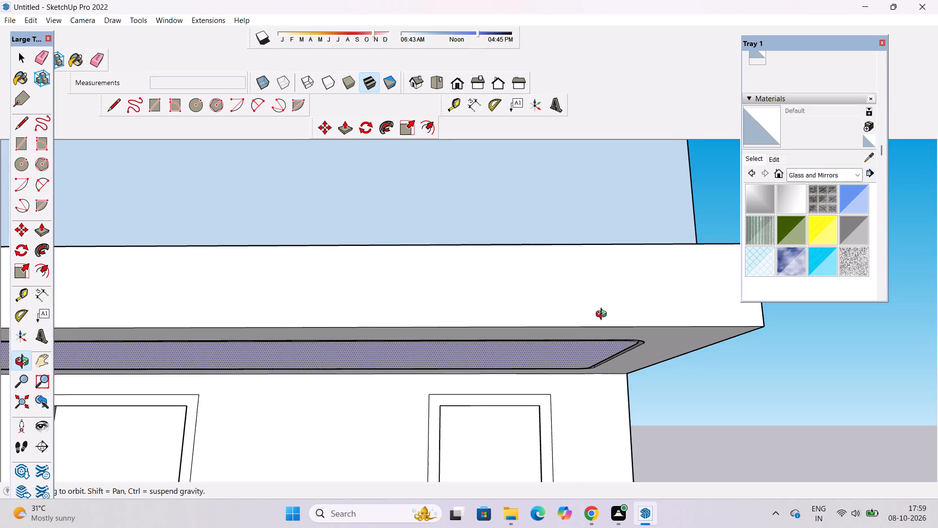
scroll(602, 311, down, 4)
drag(582, 326, 544, 386)
drag(539, 386, 589, 269)
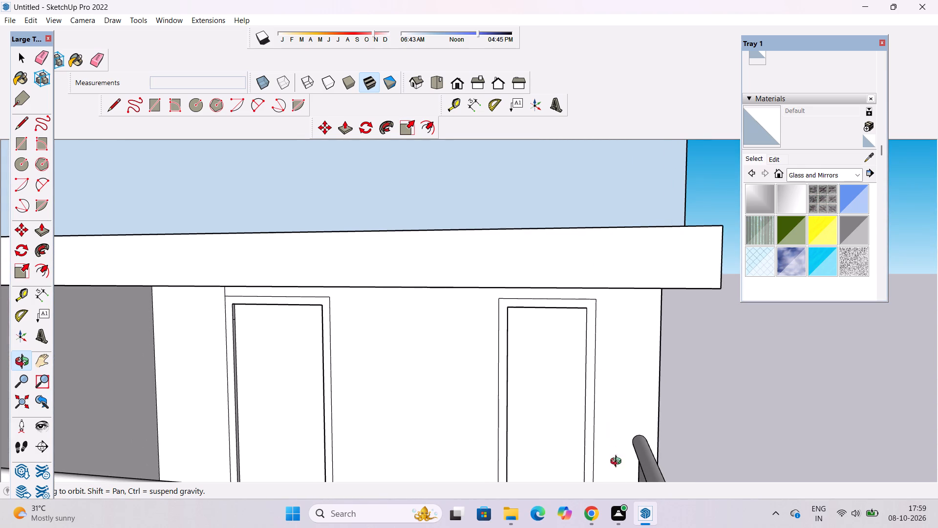
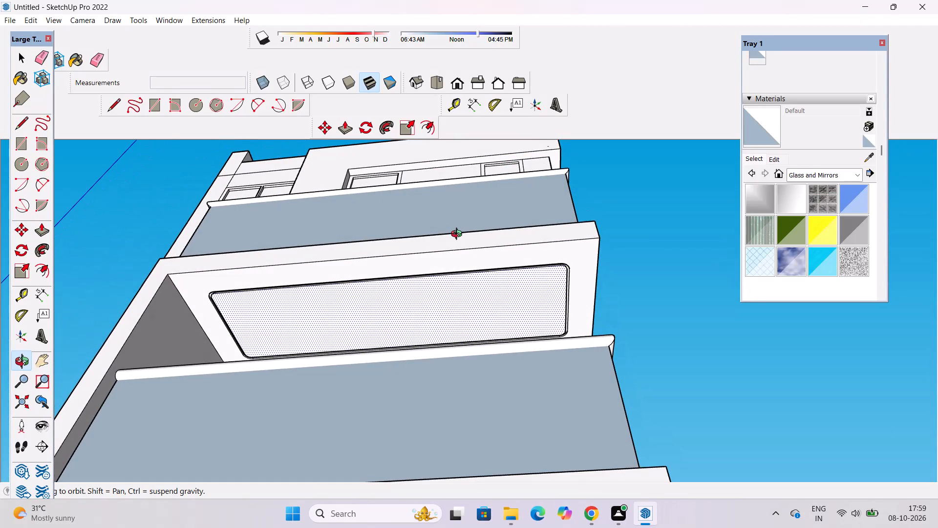
Examine the grooved border on the upper balcony's underside from the front, the side and below.
scroll(452, 237, down, 2)
drag(389, 277, 405, 205)
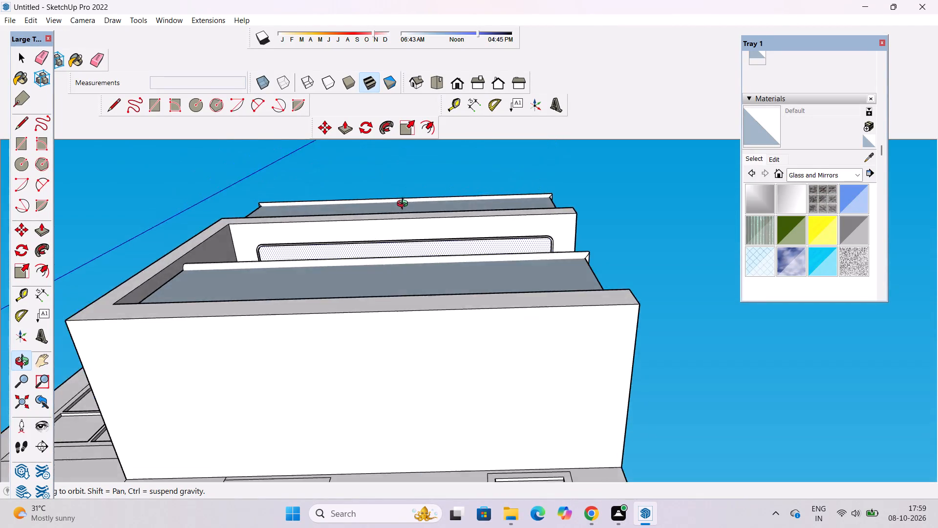
drag(405, 205, 412, 342)
shift+drag(477, 372, 465, 337)
drag(465, 333, 442, 395)
scroll(435, 391, up, 2)
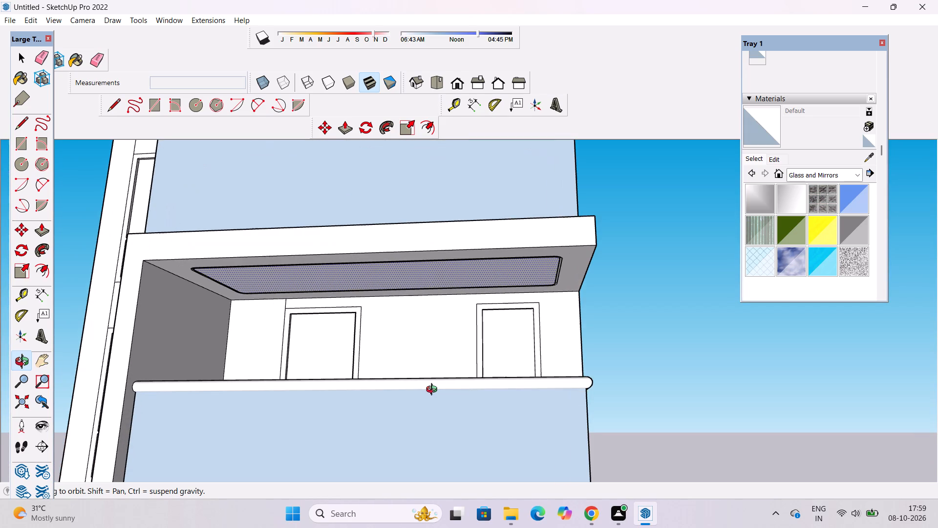
scroll(419, 374, down, 5)
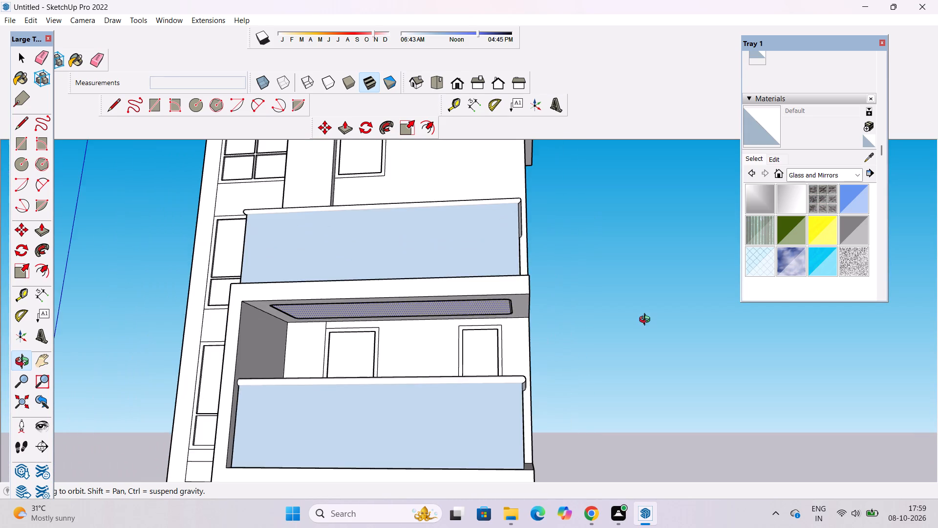
drag(575, 351, 392, 406)
scroll(490, 286, up, 3)
drag(475, 294, 478, 300)
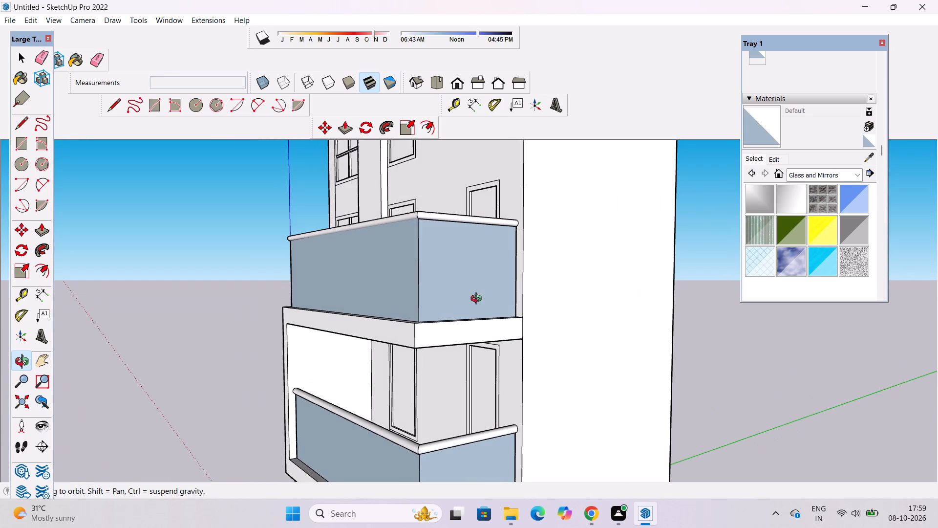
drag(327, 340, 490, 193)
drag(449, 355, 474, 359)
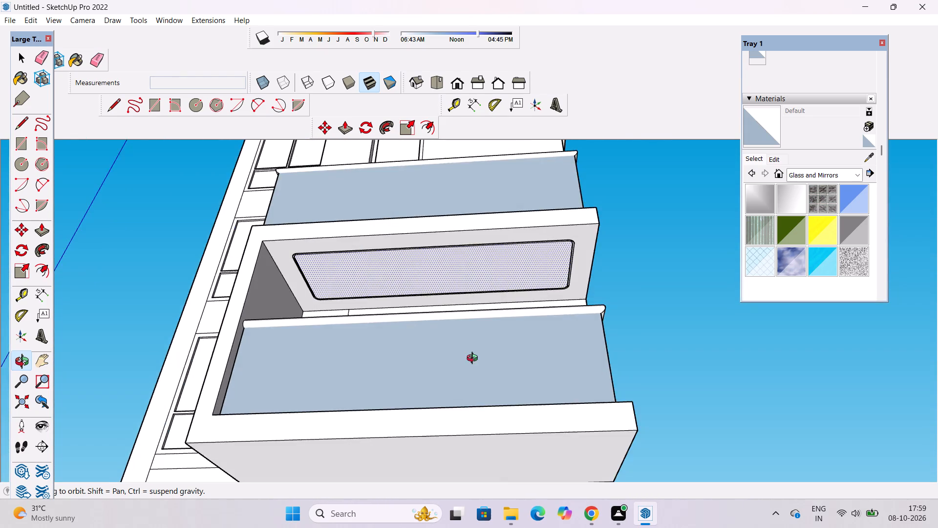
drag(474, 360, 418, 231)
drag(412, 278, 415, 260)
Examine the lower balcony's plain underside and the windows below it from several angles.
scroll(415, 260, down, 3)
shift+drag(416, 268, 434, 332)
drag(378, 363, 394, 324)
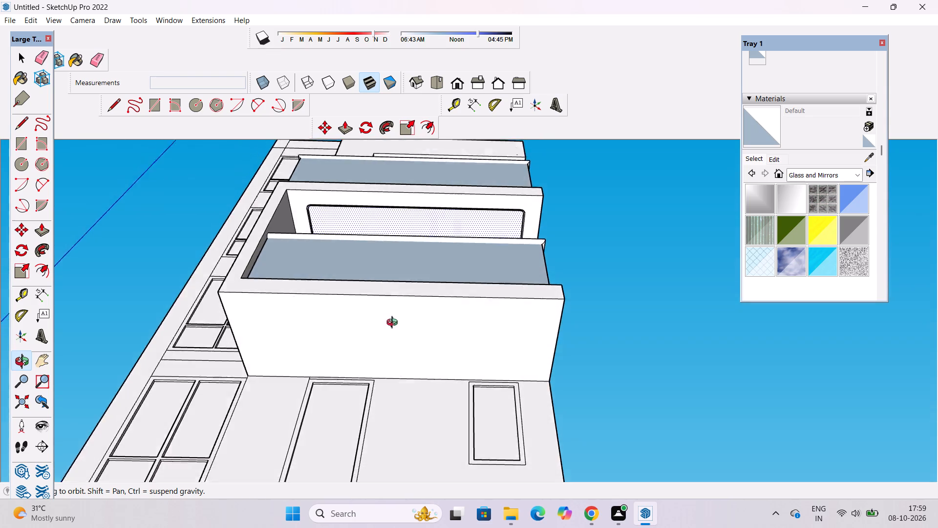
drag(394, 324, 341, 323)
drag(340, 327, 332, 311)
shift+drag(319, 329, 383, 316)
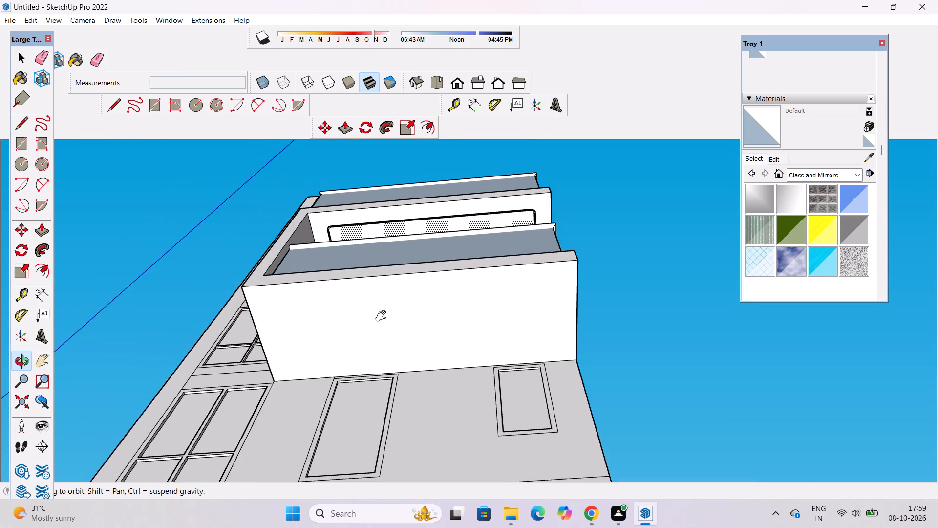
scroll(372, 376, up, 5)
drag(374, 418, 380, 464)
shift+drag(395, 458, 381, 398)
shift+drag(385, 386, 321, 382)
drag(335, 371, 336, 341)
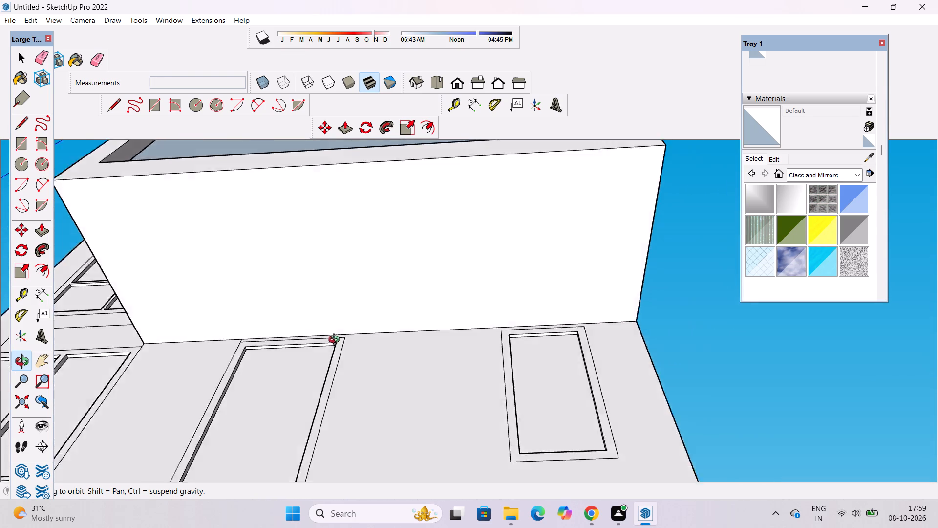
drag(336, 341, 341, 307)
scroll(345, 298, down, 4)
shift+drag(349, 302, 352, 422)
shift+drag(351, 387, 345, 394)
shift+drag(345, 394, 345, 416)
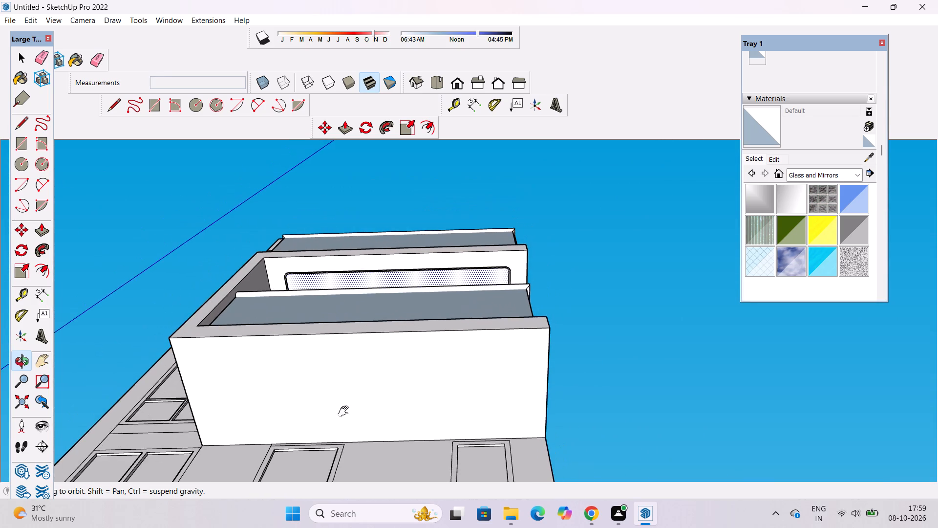
scroll(344, 406, up, 1)
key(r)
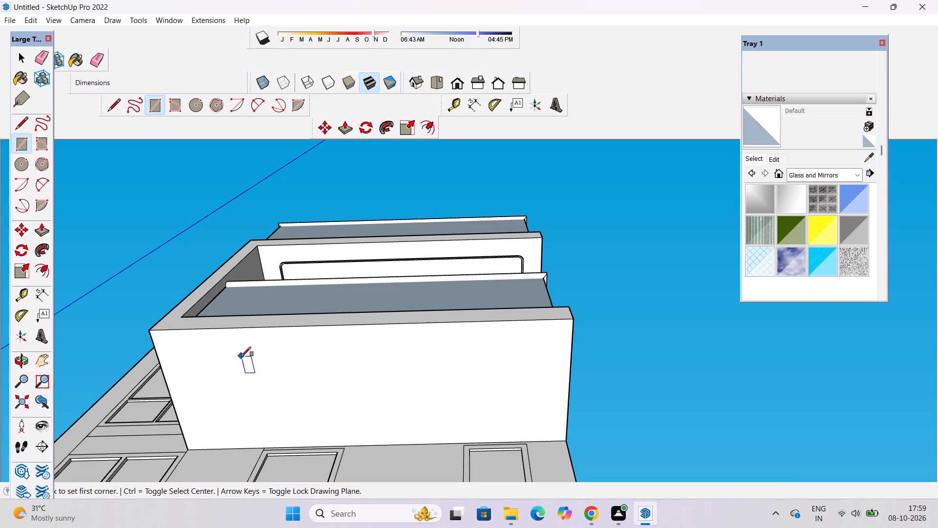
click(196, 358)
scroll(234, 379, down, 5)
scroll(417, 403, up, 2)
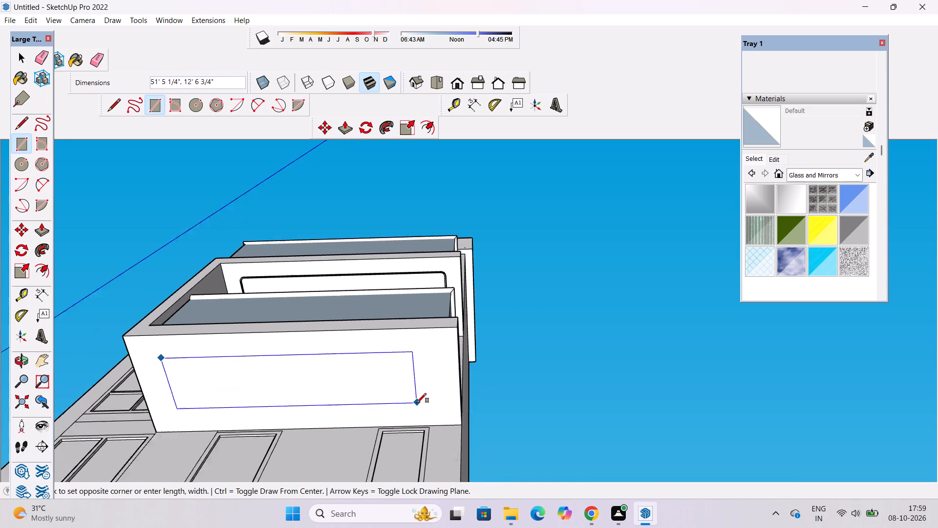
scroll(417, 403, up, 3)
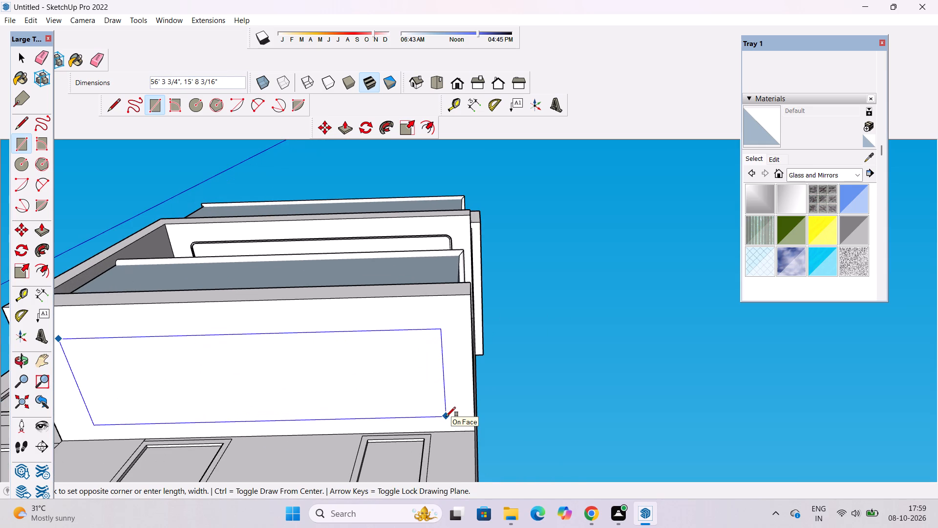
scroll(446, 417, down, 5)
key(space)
Examine the lower balcony's underside from below, including its end edge and the facade around it.
text(o)
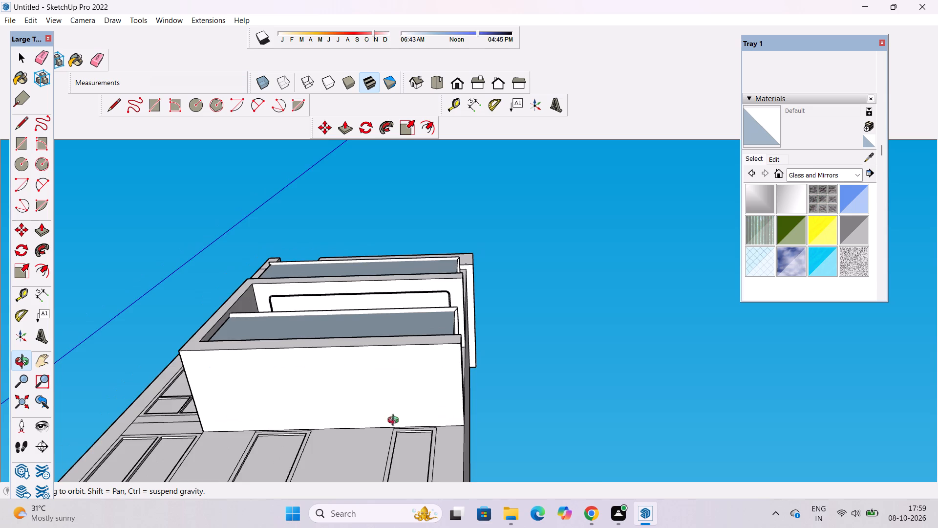
shift+drag(318, 428, 434, 407)
drag(436, 407, 466, 376)
click(466, 376)
drag(503, 321, 413, 321)
scroll(411, 330, down, 5)
shift+drag(423, 362, 473, 391)
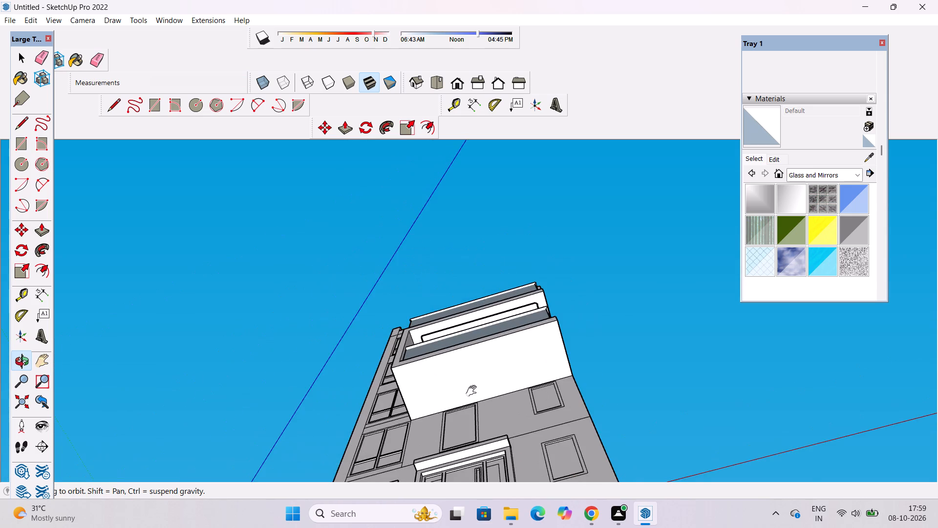
shift+scroll(467, 393, up, 9)
drag(402, 383, 468, 350)
scroll(466, 353, down, 6)
shift+drag(466, 357, 434, 404)
shift+scroll(434, 404, up, 6)
shift+drag(433, 404, 394, 413)
shift+drag(394, 413, 378, 413)
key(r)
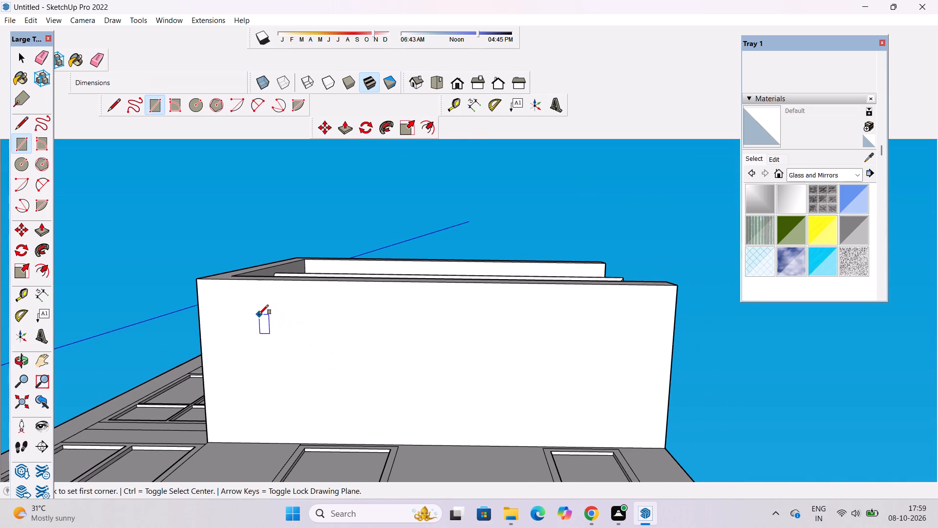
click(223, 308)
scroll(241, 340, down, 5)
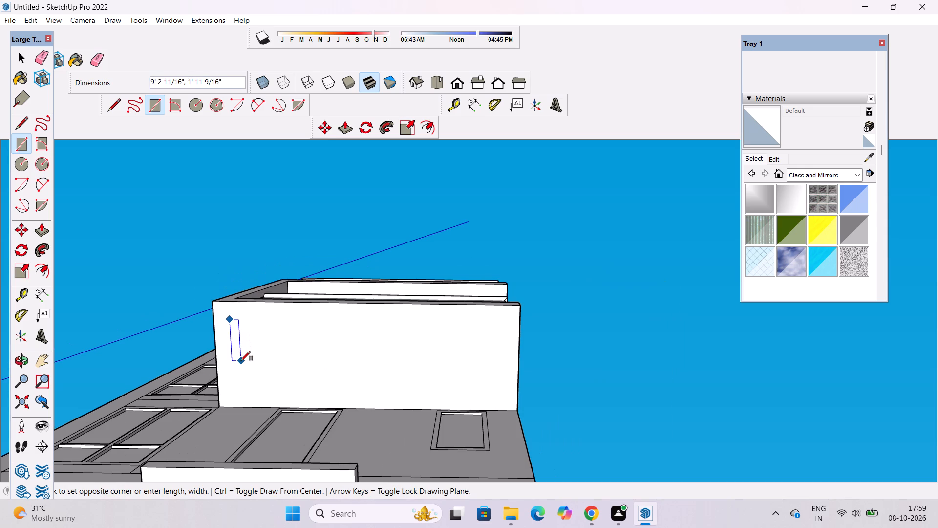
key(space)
Offset the edges of the lower balcony's underside inward by about 3' to outline a border.
text(o)
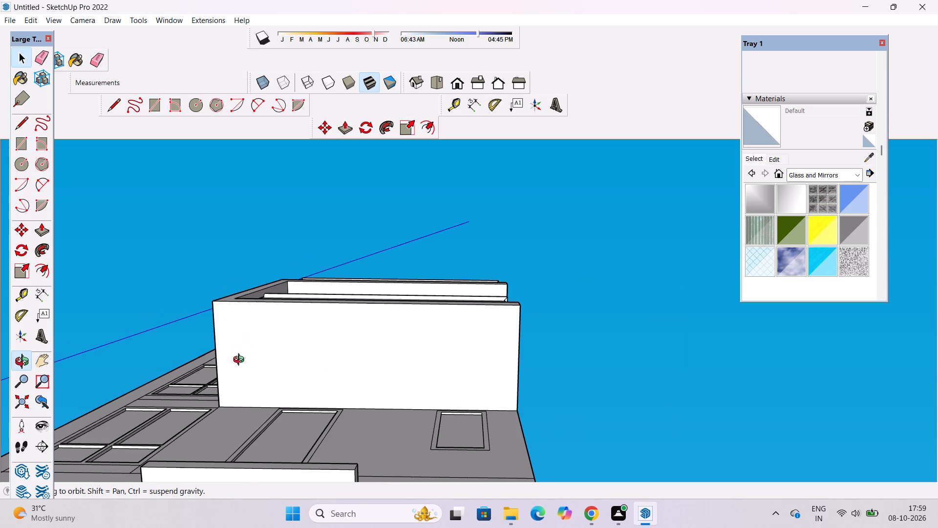
key(f)
click(283, 319)
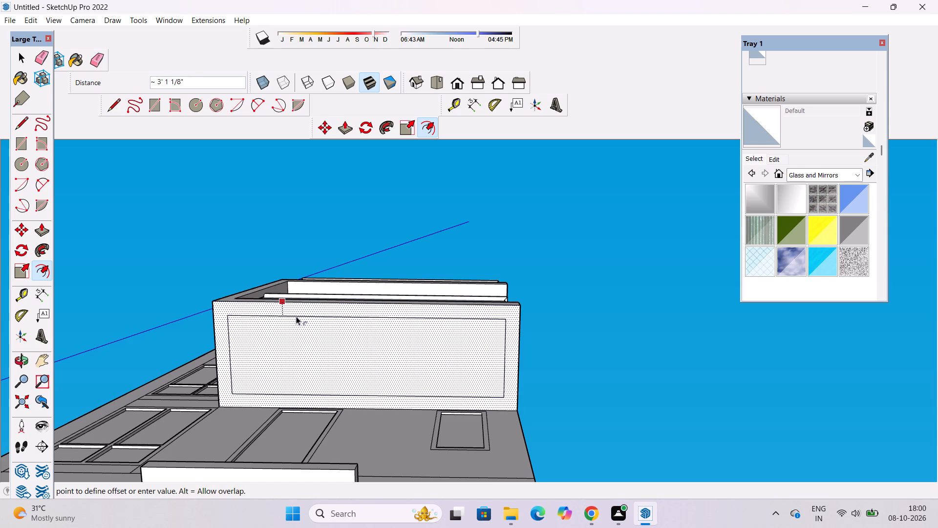
click(297, 315)
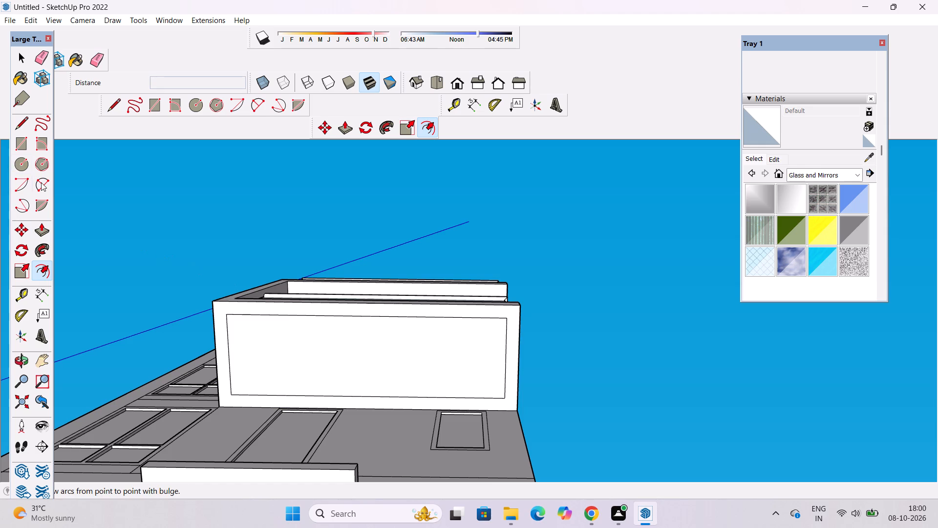
Round the two inner outline corners nearest the balcony's side wall with tangent 2 Point Arcs, each about 4' 6" long between endpoints.
click(41, 182)
scroll(236, 353, up, 4)
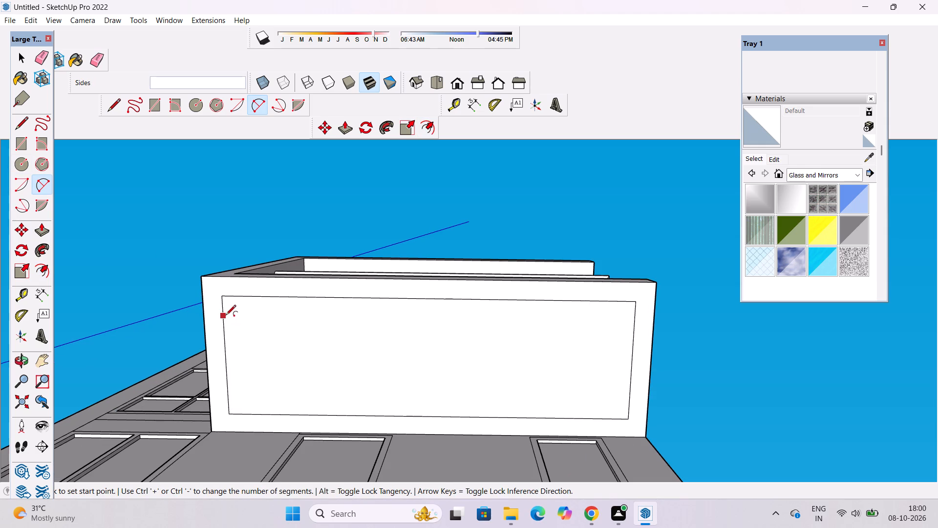
click(225, 317)
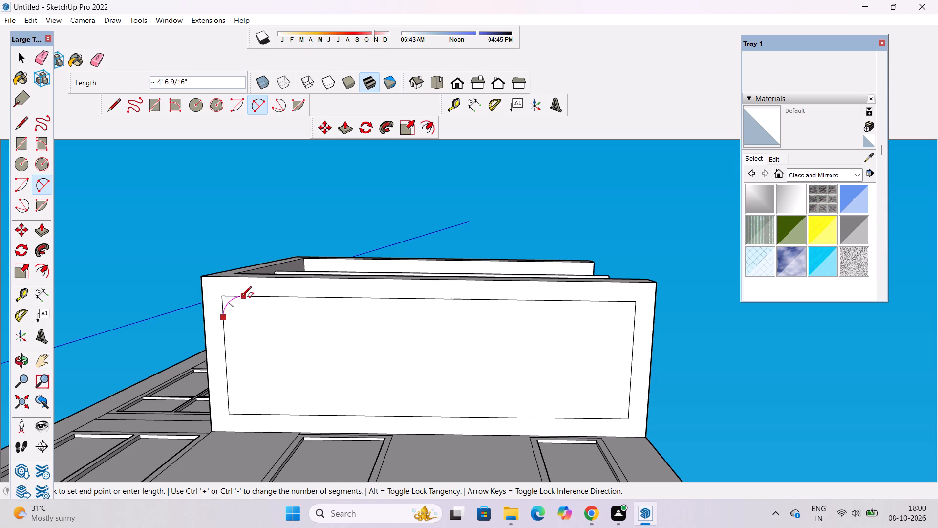
double_click(241, 297)
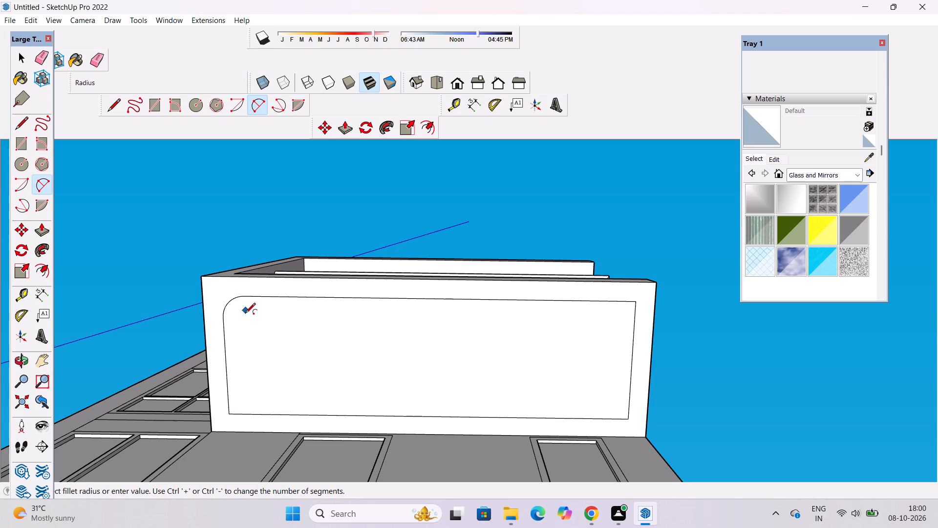
click(248, 415)
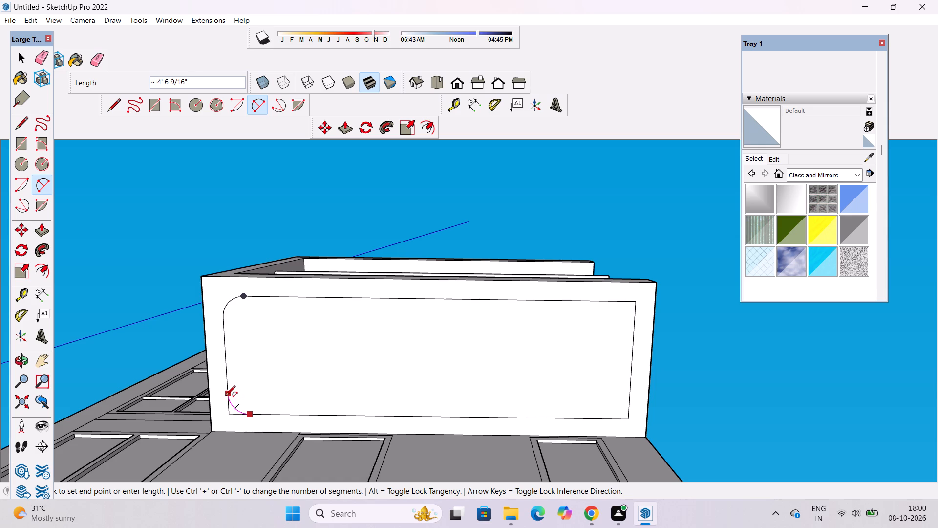
double_click(225, 396)
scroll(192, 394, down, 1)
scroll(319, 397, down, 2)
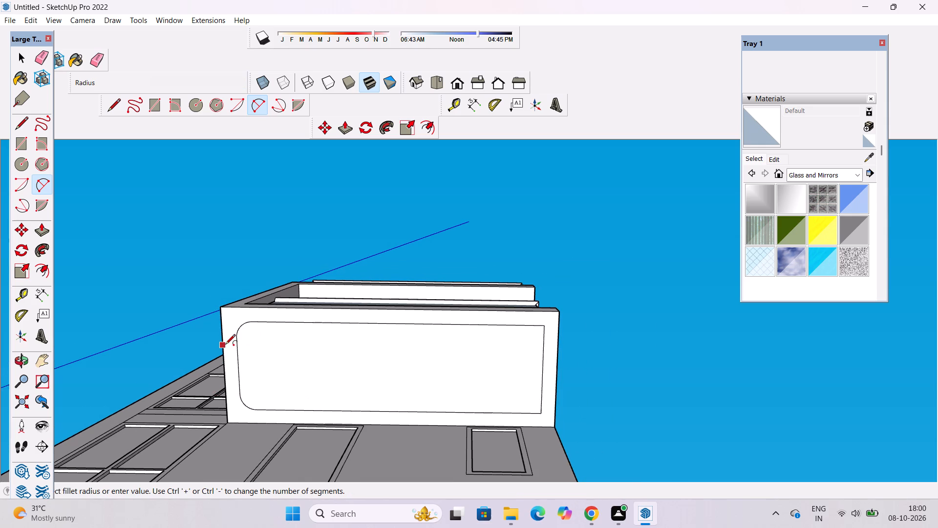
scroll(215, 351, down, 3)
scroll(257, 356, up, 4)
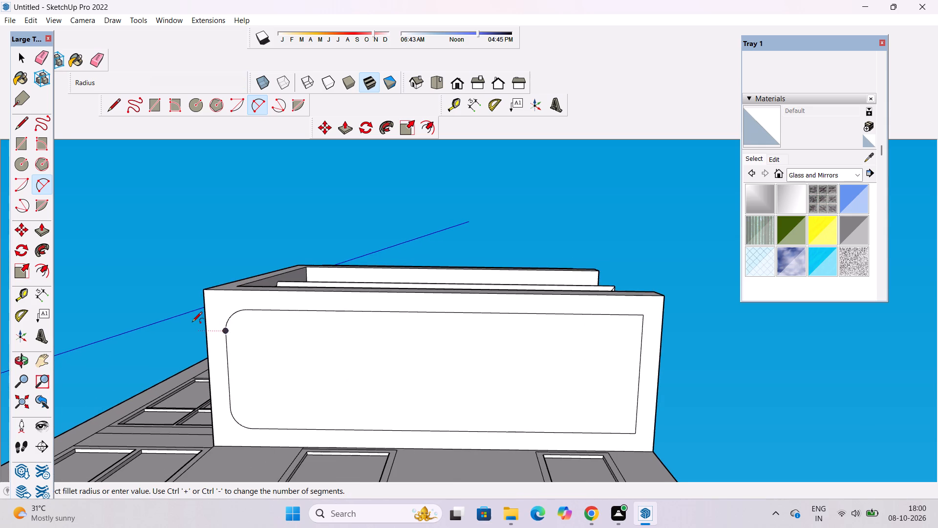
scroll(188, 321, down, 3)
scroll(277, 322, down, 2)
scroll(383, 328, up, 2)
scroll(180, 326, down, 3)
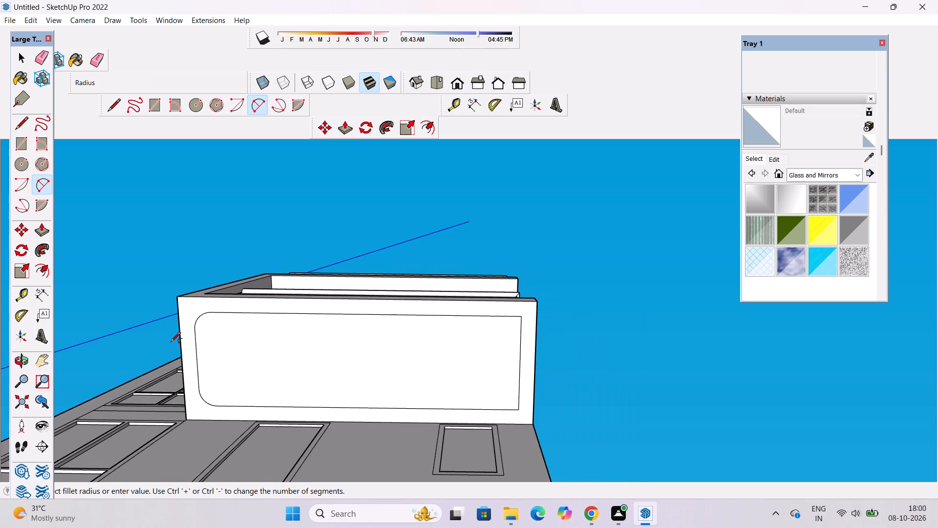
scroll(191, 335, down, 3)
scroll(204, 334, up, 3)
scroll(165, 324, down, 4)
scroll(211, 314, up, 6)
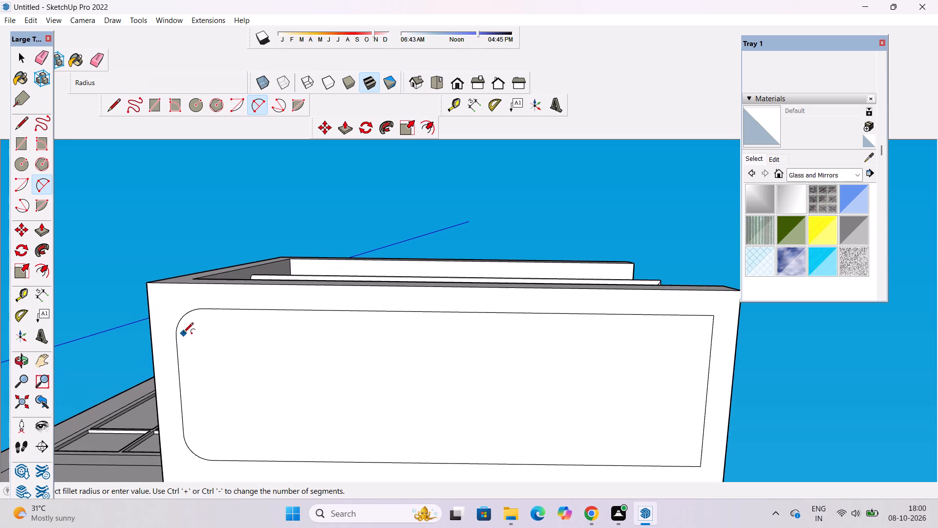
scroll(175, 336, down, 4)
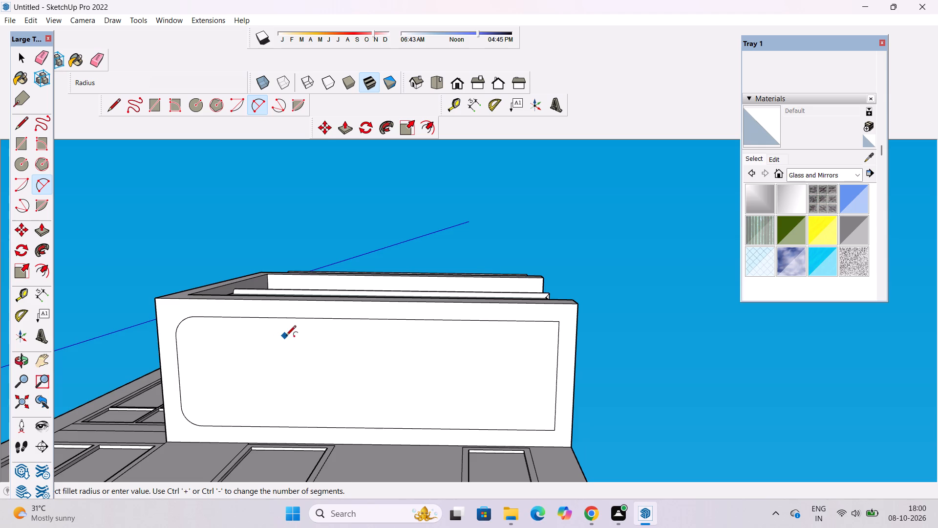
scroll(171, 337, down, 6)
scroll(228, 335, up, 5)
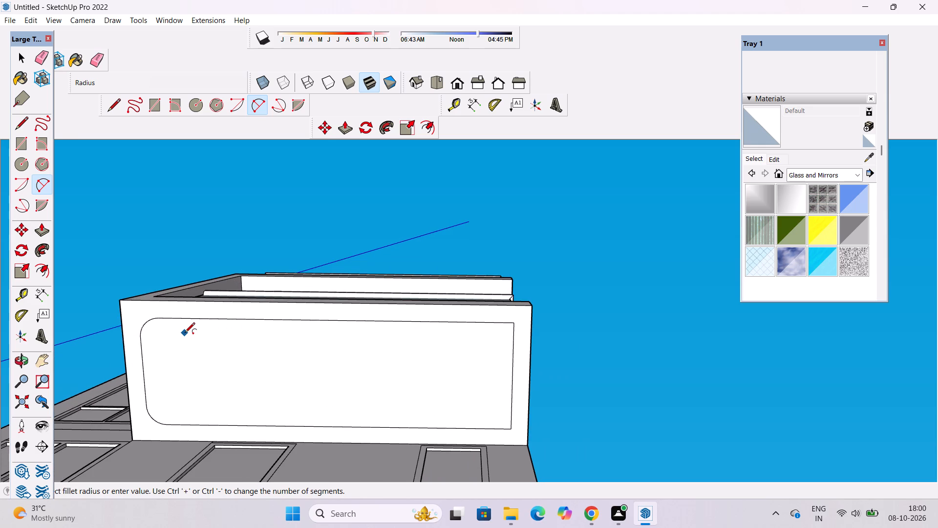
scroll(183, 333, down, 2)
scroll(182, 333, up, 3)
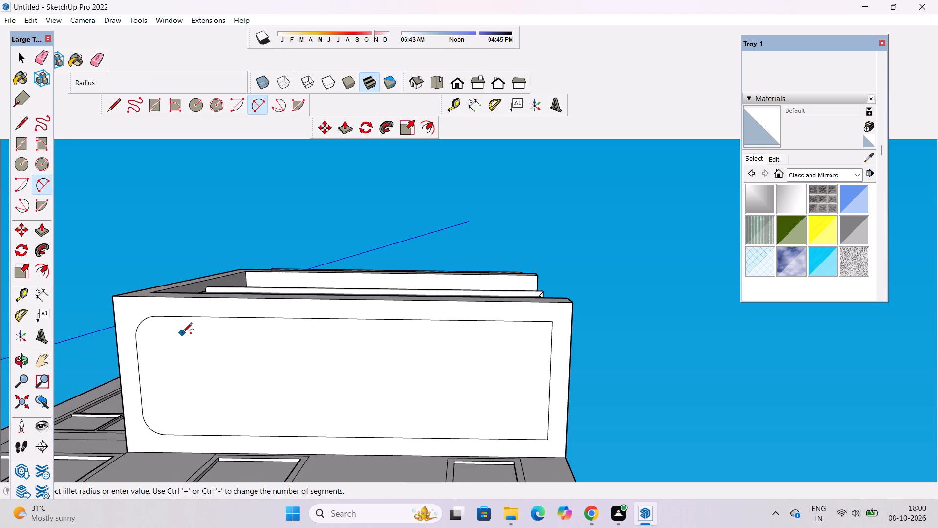
Round the two remaining outline corners at the open end of the lower balcony's underside with tangent 2 Point Arcs.
scroll(201, 340, down, 3)
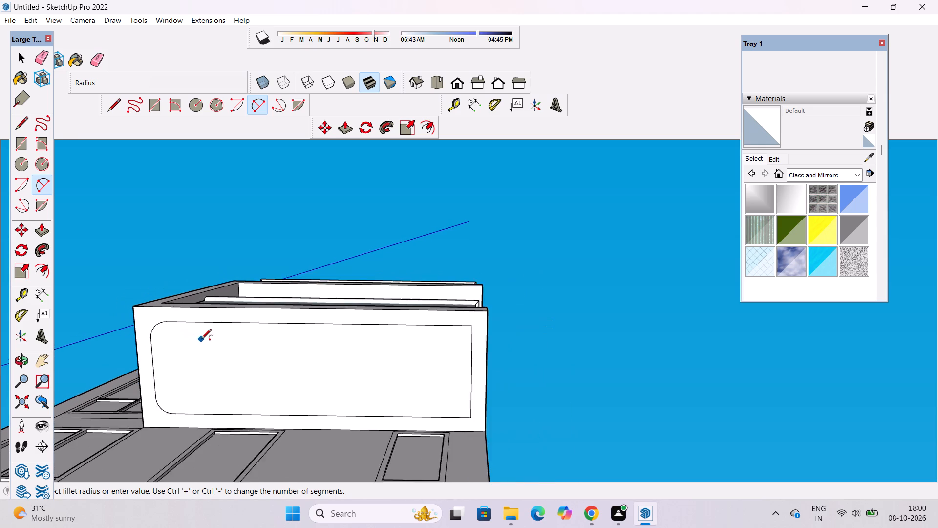
scroll(201, 340, down, 1)
click(447, 344)
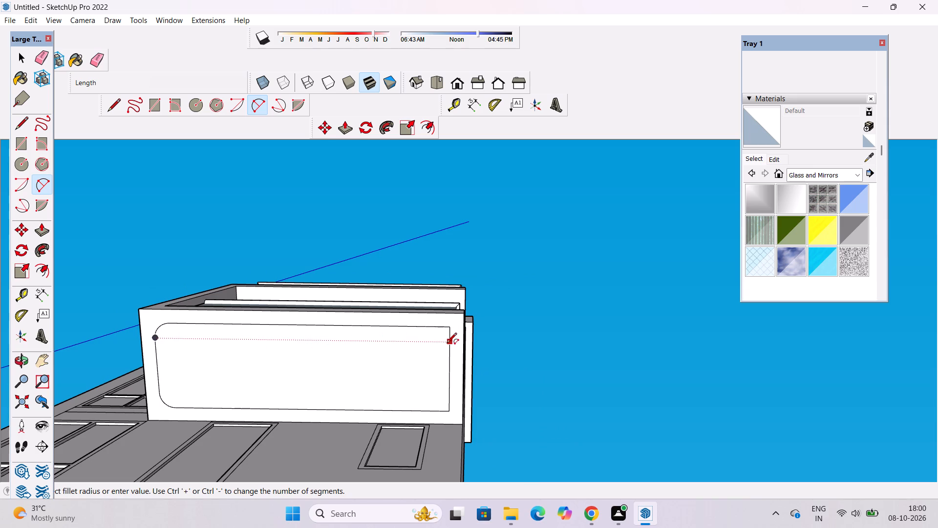
double_click(432, 328)
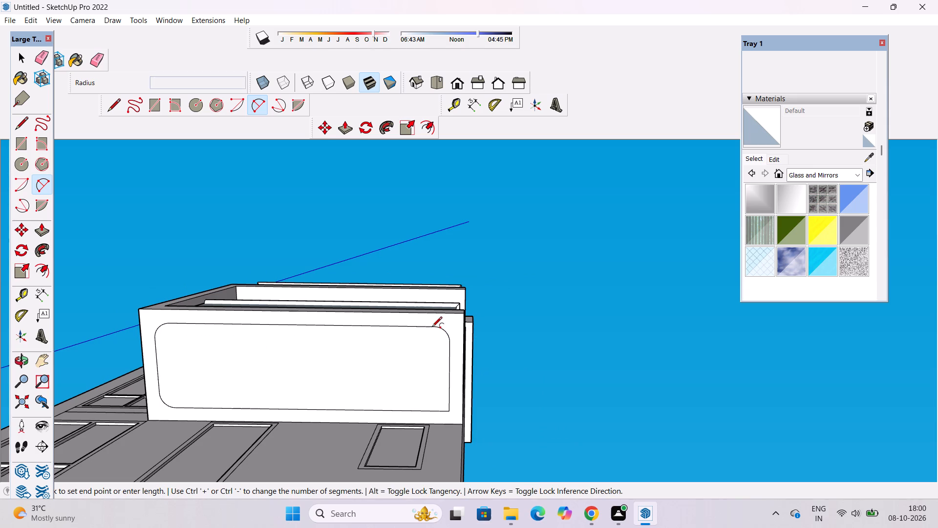
scroll(470, 312, down, 5)
scroll(445, 406, up, 5)
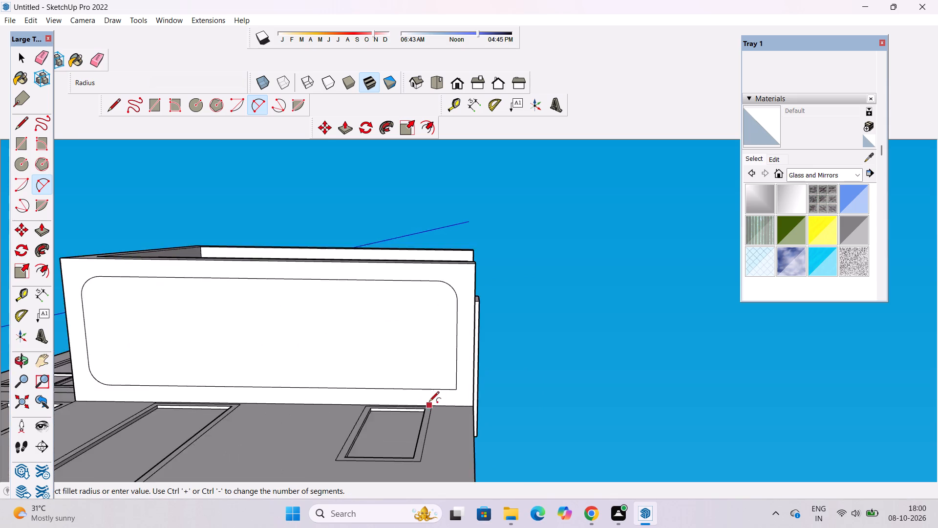
scroll(429, 402, up, 2)
scroll(439, 383, down, 4)
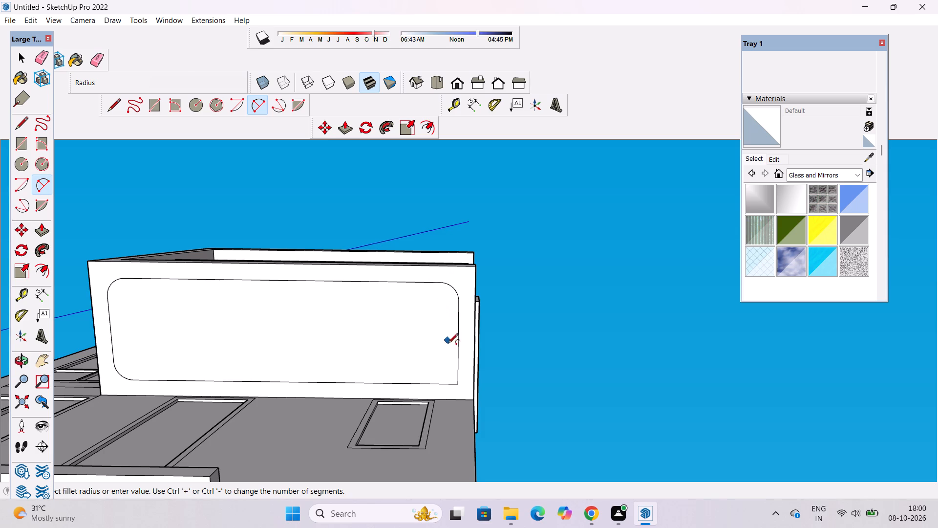
click(439, 387)
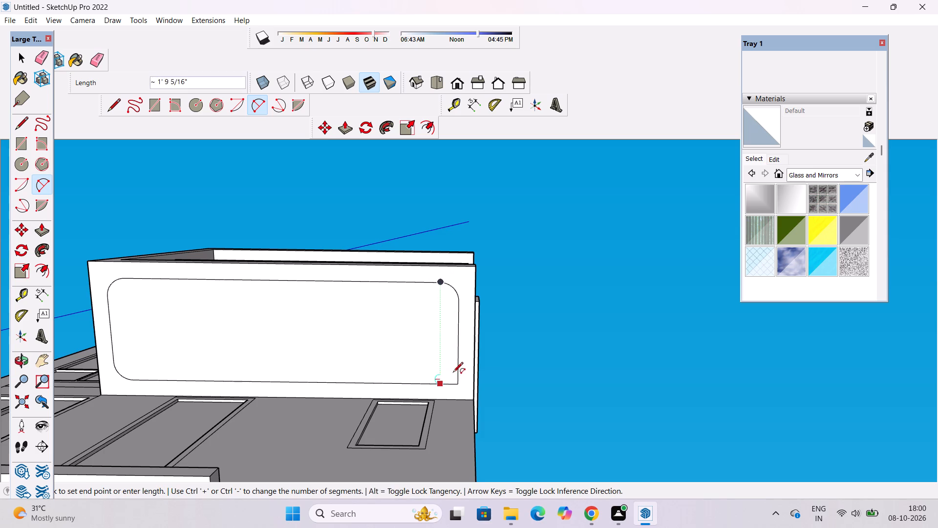
double_click(458, 367)
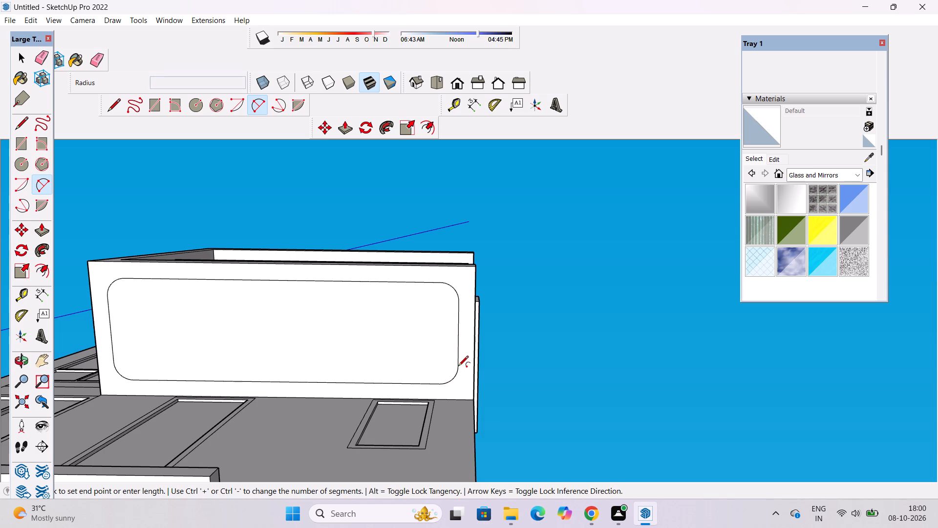
key(space)
Offset the rounded outline on the lower balcony's underside inward by about 6" to form a narrow border band.
key(o)
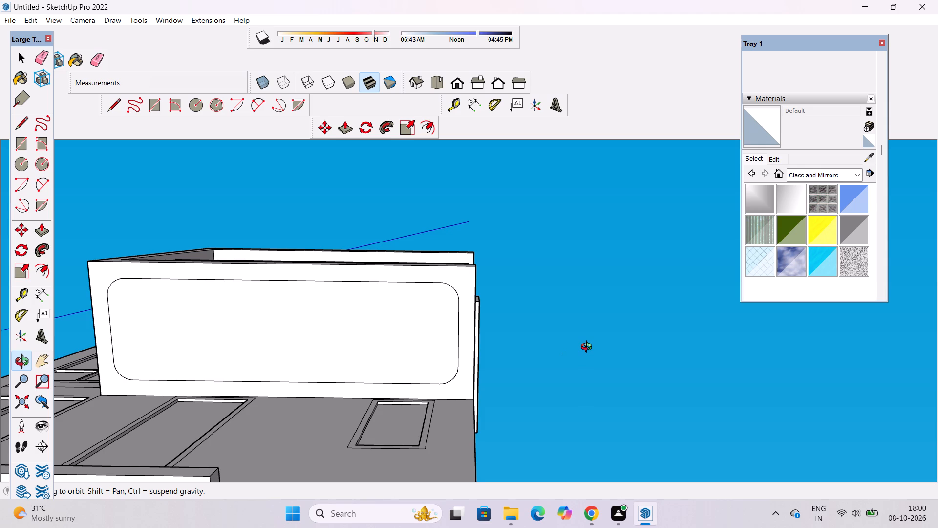
text(of)
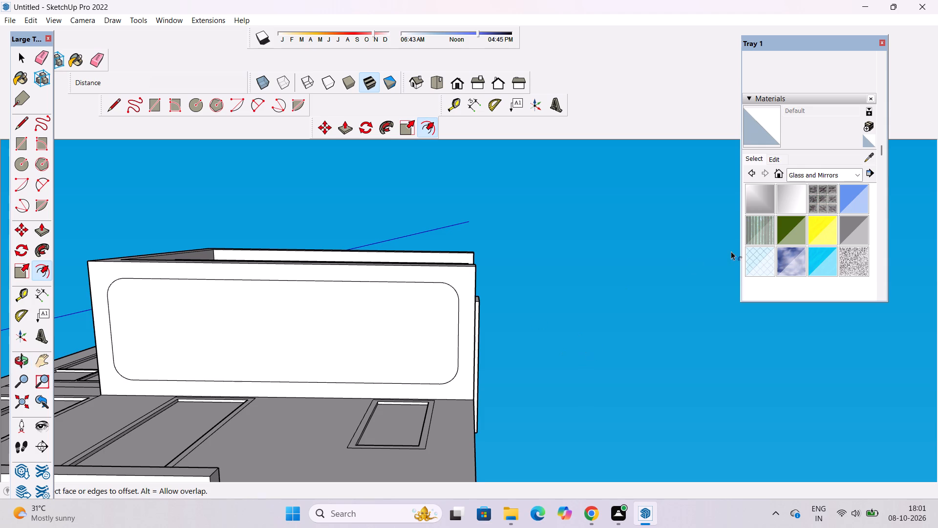
scroll(684, 272, down, 4)
scroll(407, 278, up, 1)
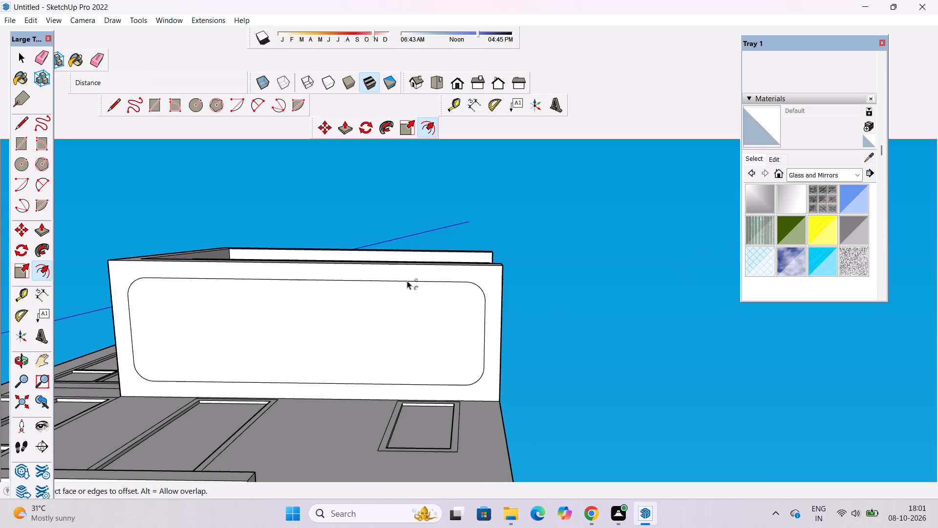
scroll(436, 289, down, 3)
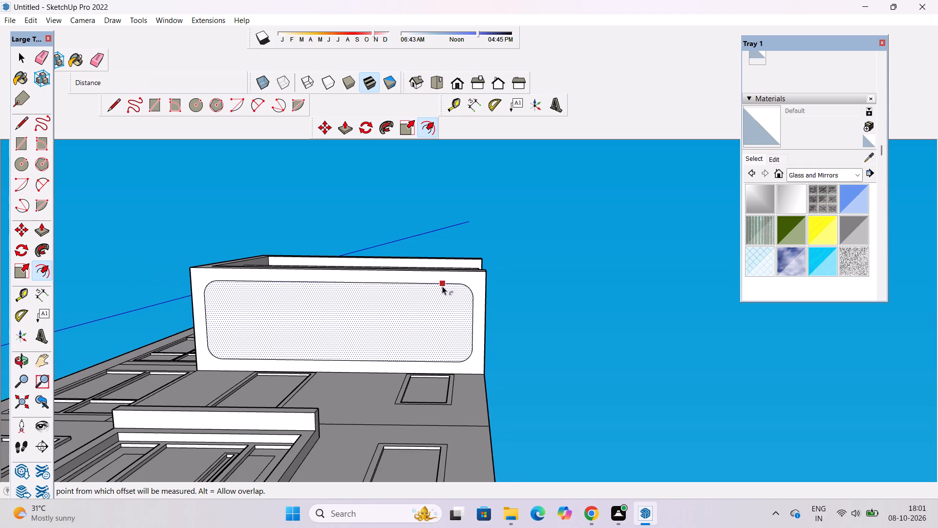
click(442, 286)
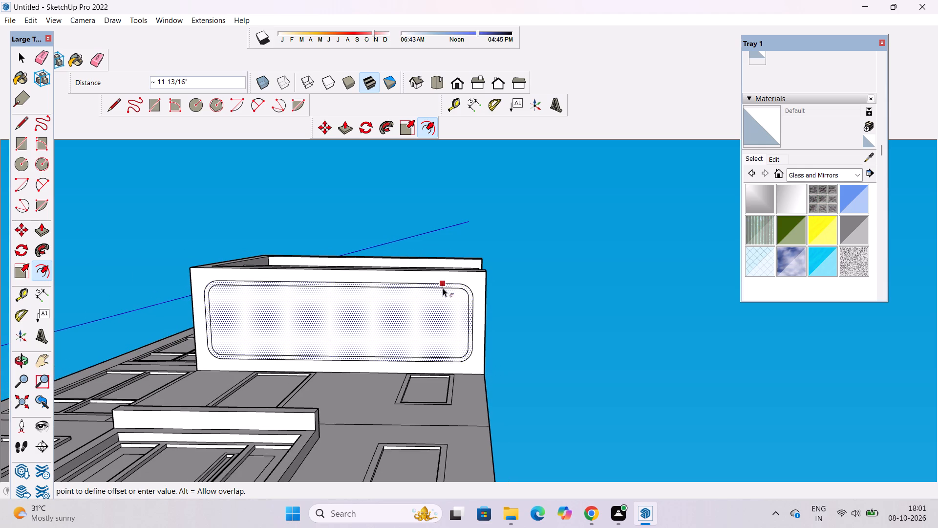
scroll(443, 288, up, 12)
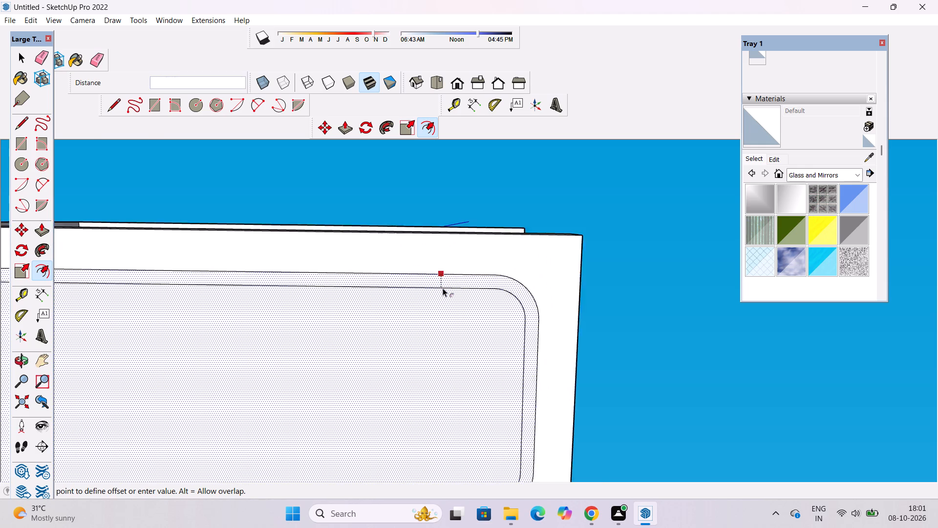
scroll(443, 288, up, 1)
click(443, 280)
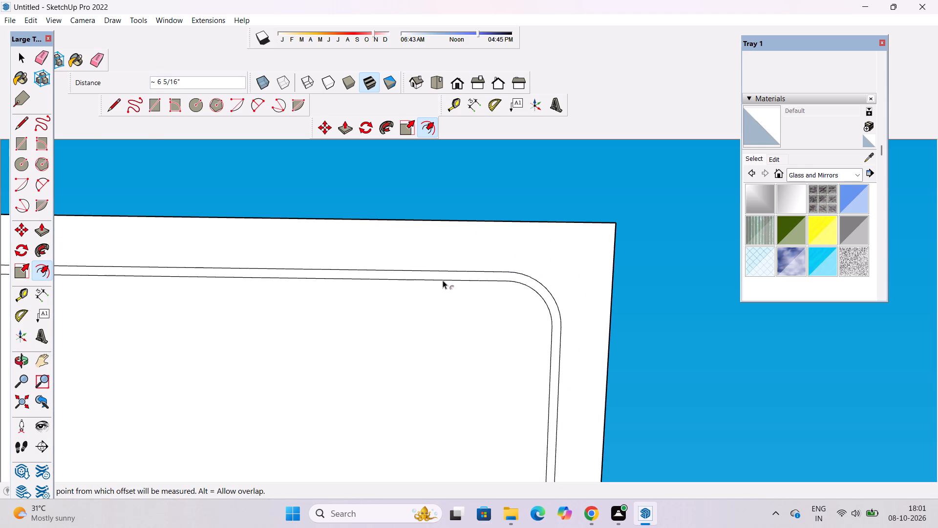
key(space)
Recess the narrow rounded border band 3" into the lower balcony's underside with Push/Pull.
key(o)
scroll(538, 245, down, 4)
drag(541, 248, 547, 293)
shift+drag(543, 322, 538, 263)
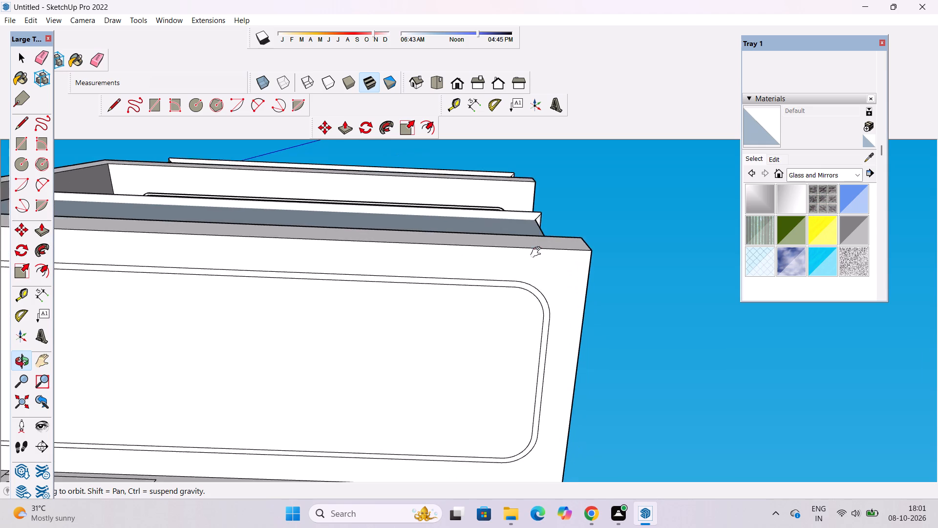
scroll(538, 252, down, 6)
drag(602, 261, 489, 224)
drag(469, 237, 543, 278)
scroll(486, 292, up, 5)
drag(481, 281, 484, 299)
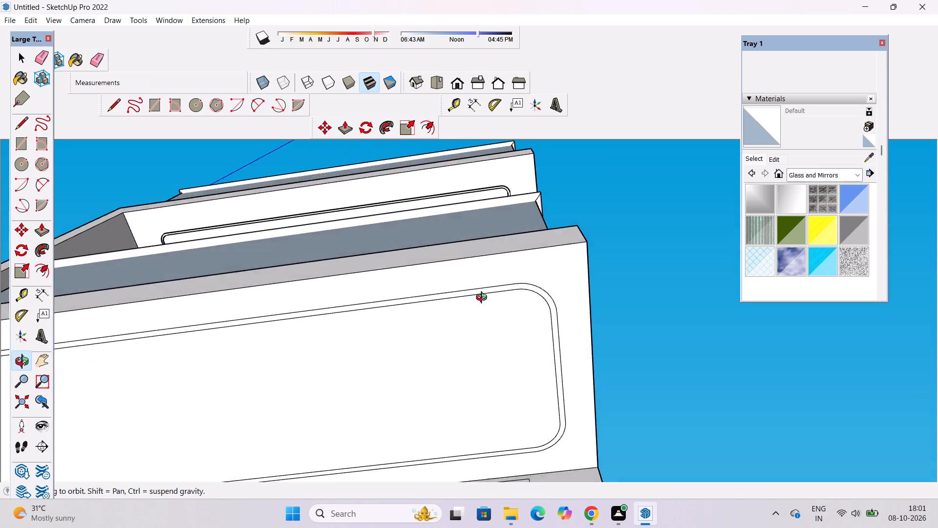
drag(484, 299, 485, 300)
drag(444, 291, 463, 278)
drag(463, 278, 428, 312)
shift+scroll(457, 335, up, 7)
shift+drag(519, 303, 389, 321)
shift+drag(408, 323, 378, 311)
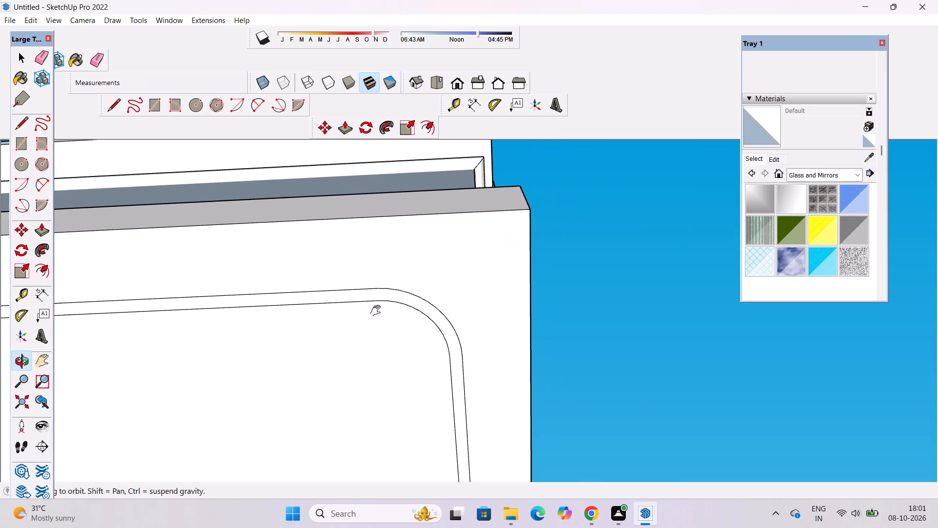
drag(411, 314, 391, 303)
drag(393, 303, 413, 309)
shift+scroll(408, 309, up, 2)
shift+drag(408, 309, 440, 322)
key(space)
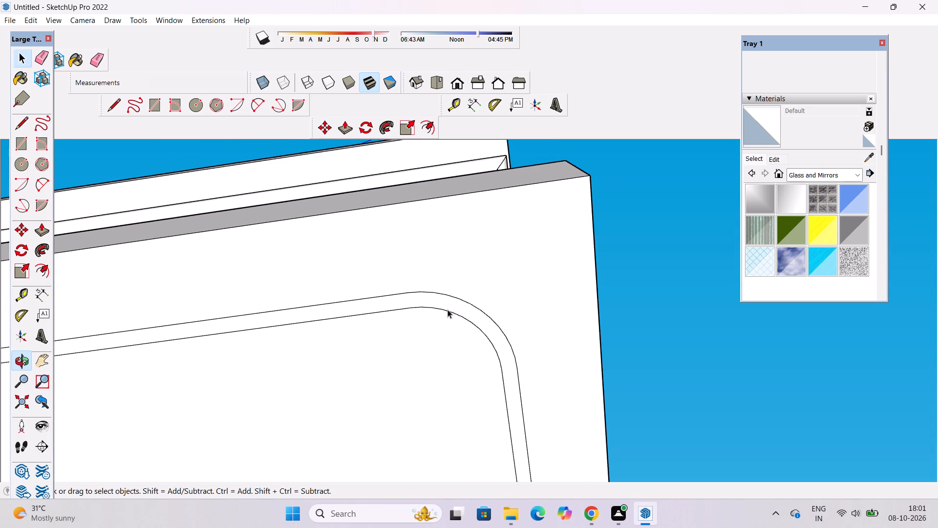
click(454, 306)
key(p)
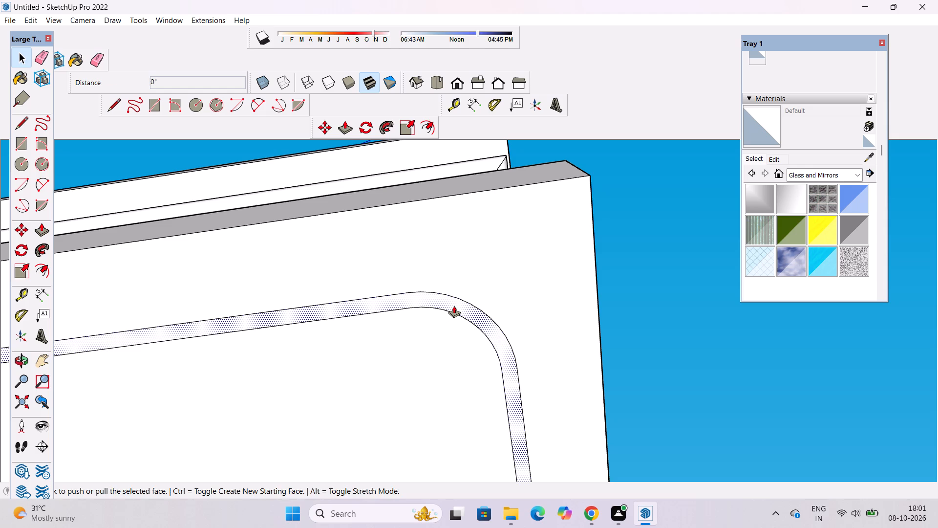
click(454, 306)
text(3")
key(Return)
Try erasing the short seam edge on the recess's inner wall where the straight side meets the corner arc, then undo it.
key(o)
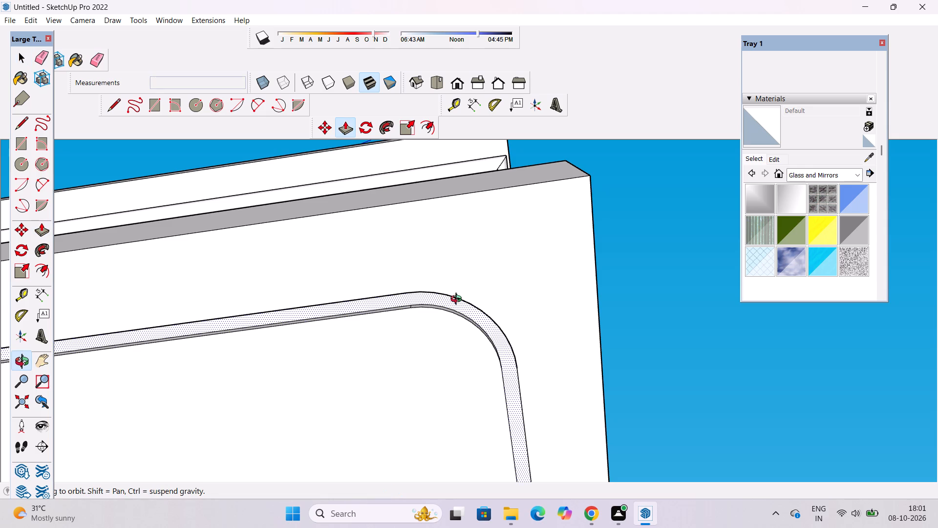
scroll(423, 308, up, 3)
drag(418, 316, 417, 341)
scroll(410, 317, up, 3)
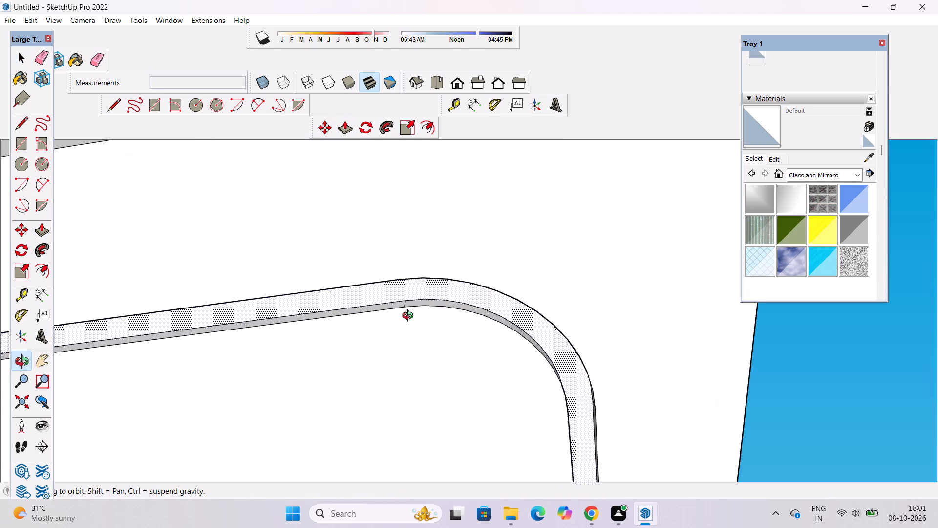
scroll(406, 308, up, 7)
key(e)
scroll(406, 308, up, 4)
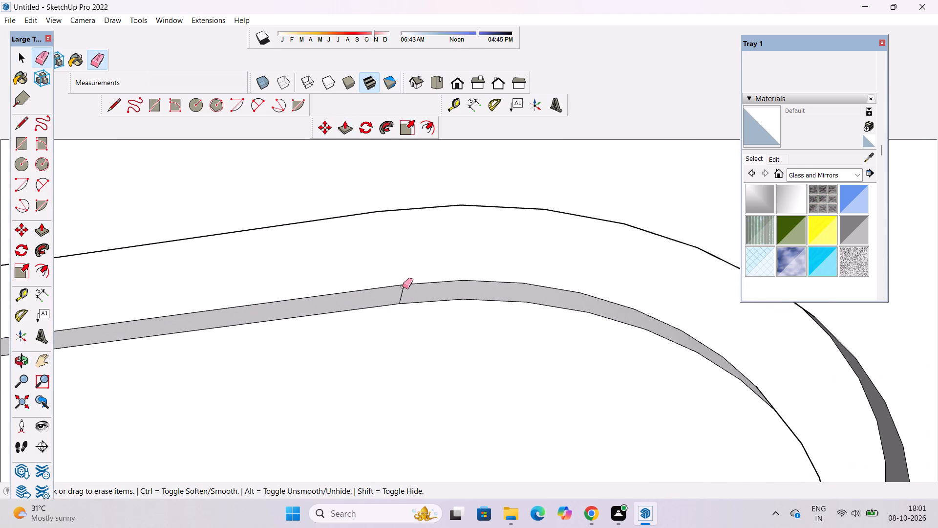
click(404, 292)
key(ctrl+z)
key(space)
Examine the lower balcony's front edge, glass railing and the surrounding windows from the front.
text(o)
scroll(432, 275, down, 8)
scroll(468, 232, down, 6)
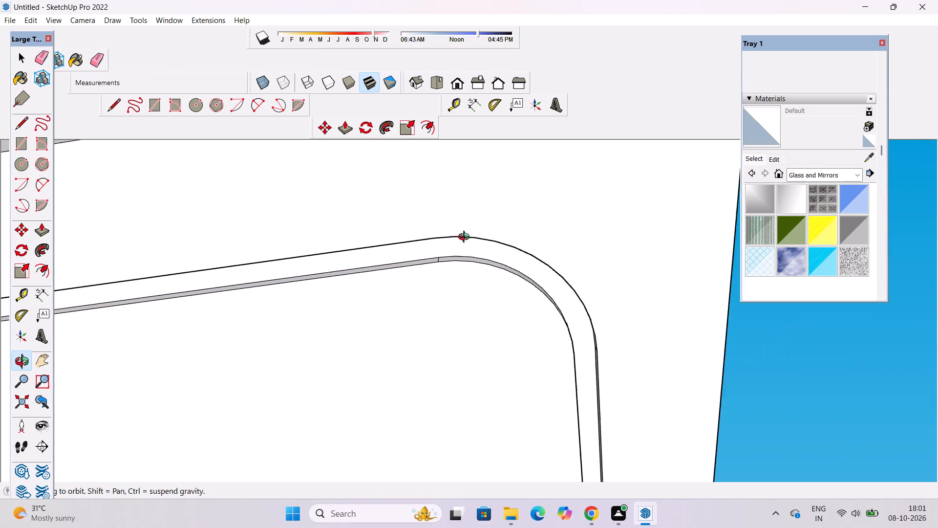
drag(574, 192, 587, 426)
scroll(543, 361, down, 5)
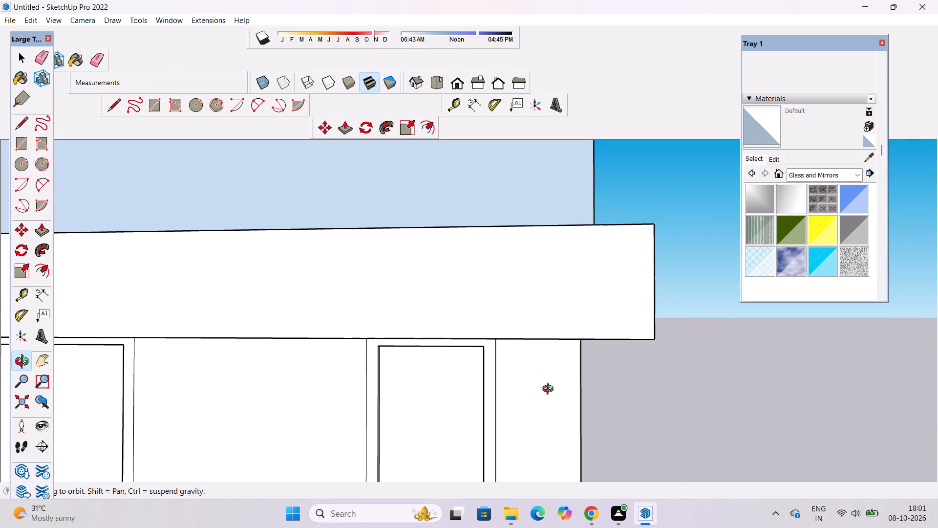
drag(543, 406, 534, 335)
shift+drag(535, 338, 560, 407)
drag(514, 398, 514, 369)
scroll(492, 394, up, 4)
scroll(485, 398, down, 5)
drag(474, 430, 479, 374)
scroll(513, 449, up, 1)
scroll(489, 193, down, 10)
drag(537, 272, 563, 422)
scroll(502, 245, down, 3)
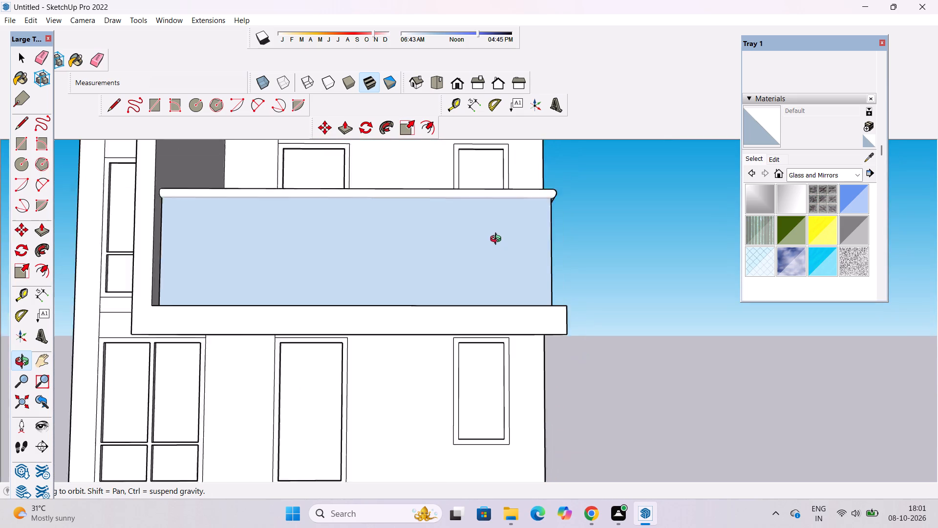
scroll(498, 240, down, 3)
shift+drag(544, 212, 574, 311)
Examine the recessed border on the lower balcony's underside from below and compare it with the upper balcony's underside.
drag(487, 306, 491, 132)
drag(552, 360, 527, 264)
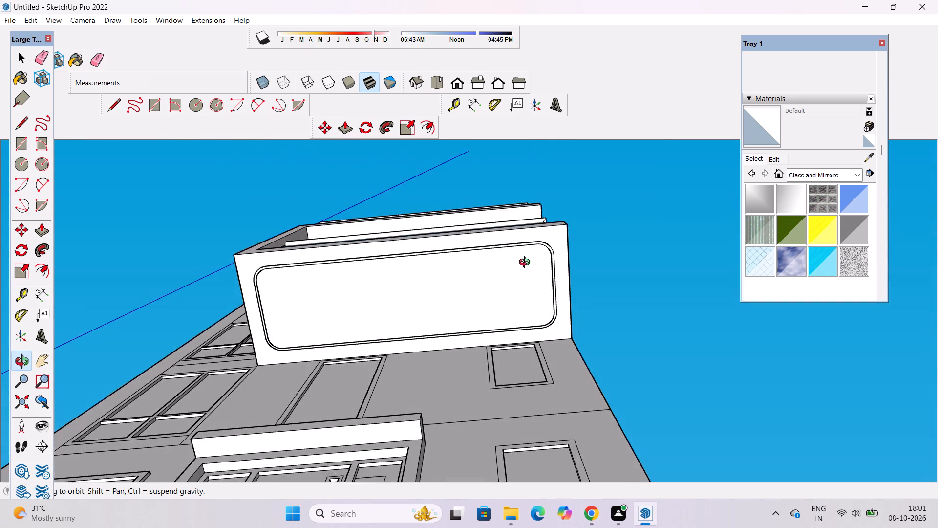
drag(527, 264, 551, 335)
scroll(547, 324, down, 1)
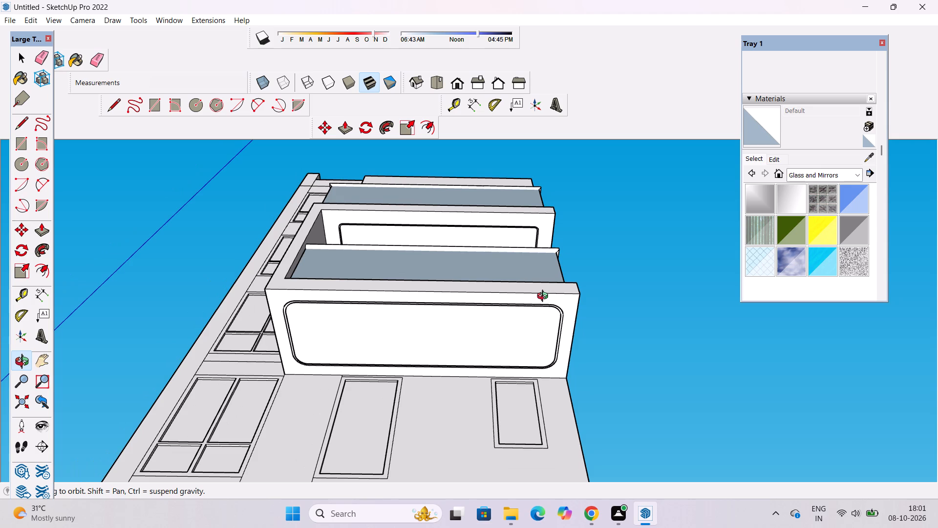
shift+drag(549, 290, 550, 348)
drag(551, 350, 527, 350)
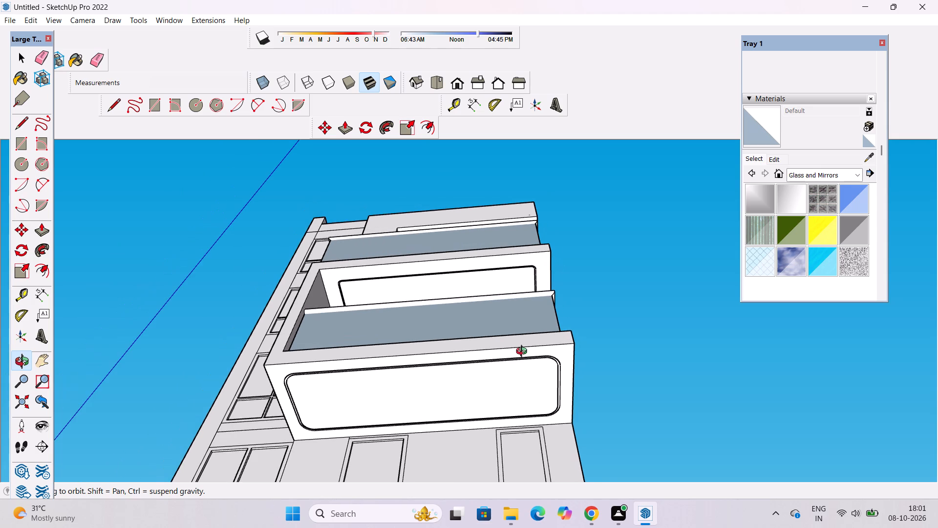
shift+drag(464, 385, 478, 330)
drag(379, 353, 421, 293)
drag(505, 316, 479, 314)
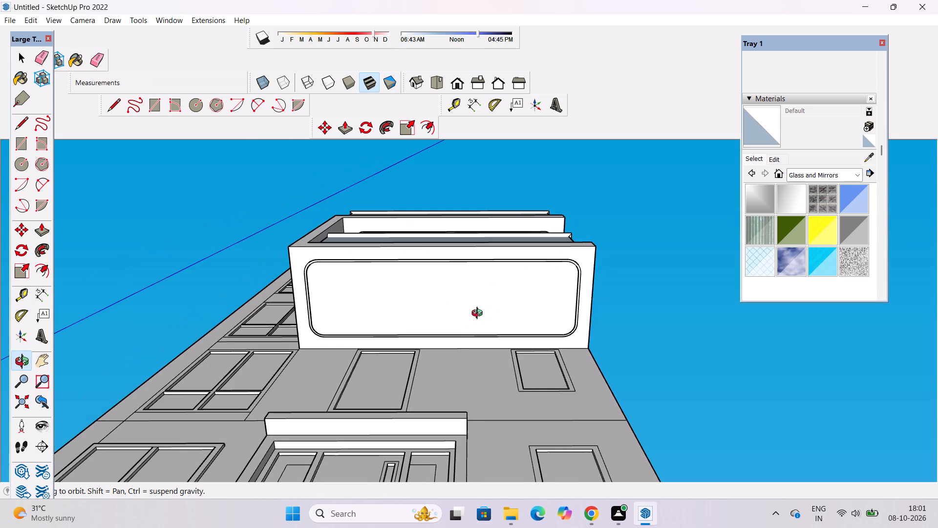
scroll(463, 327, up, 3)
shift+drag(458, 320, 473, 365)
scroll(474, 361, up, 2)
shift+drag(489, 338, 469, 391)
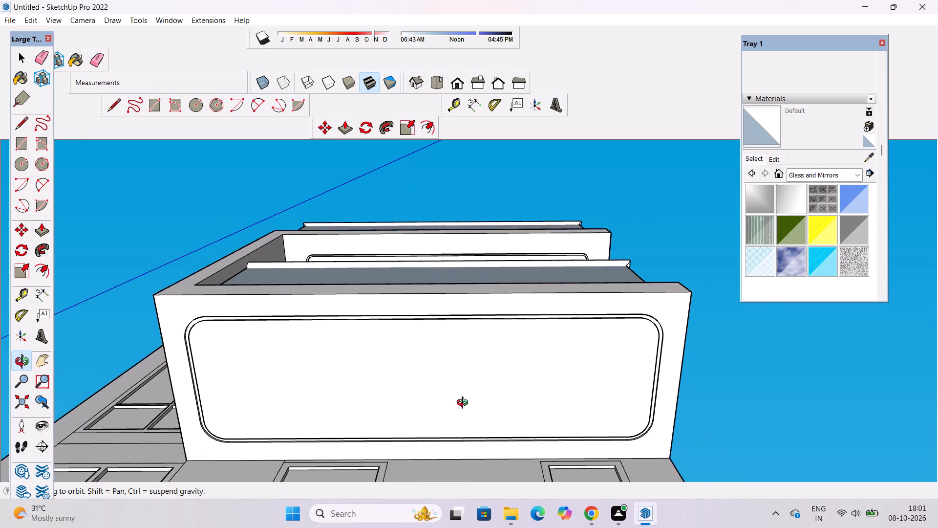
scroll(465, 410, up, 3)
shift+drag(464, 419, 426, 290)
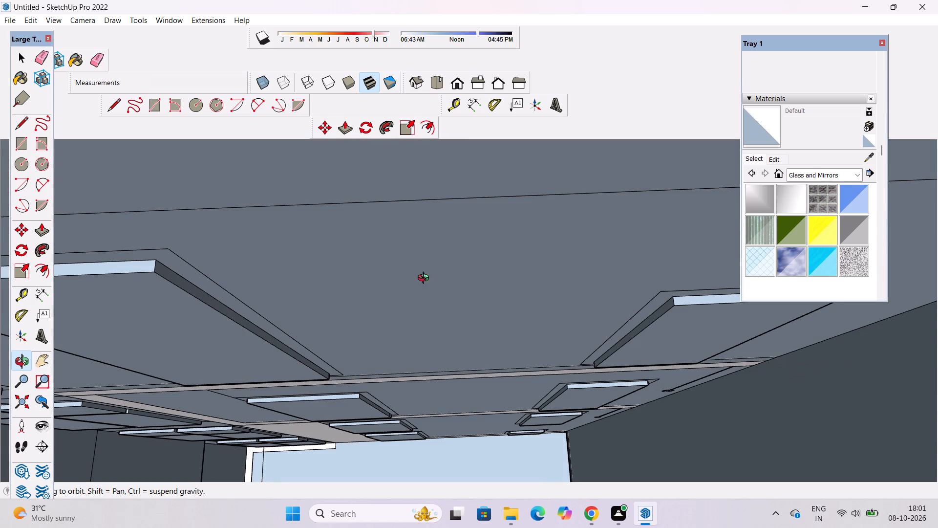
Examine the building from the front view and around the upper balcony, including its railing, side and nearby windows.
click(461, 81)
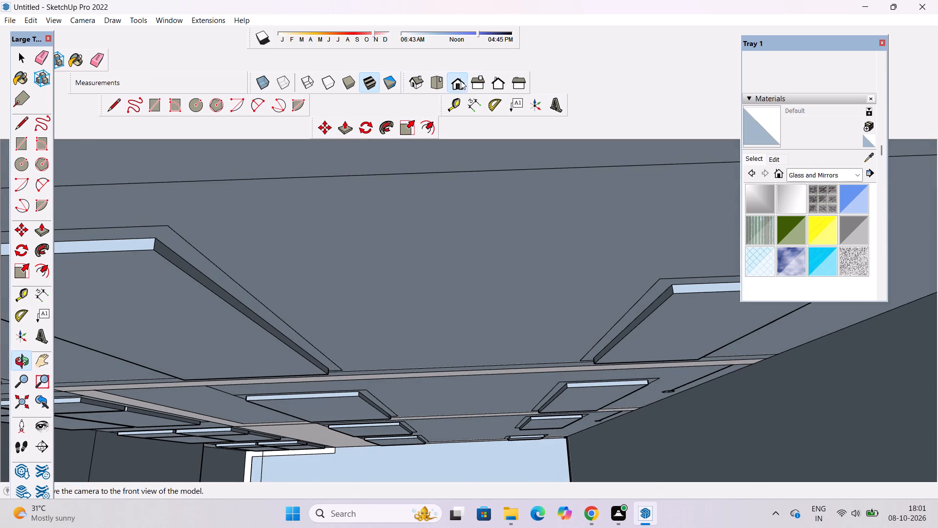
scroll(490, 207, down, 4)
drag(487, 212, 488, 300)
drag(528, 284, 331, 320)
drag(364, 315, 372, 320)
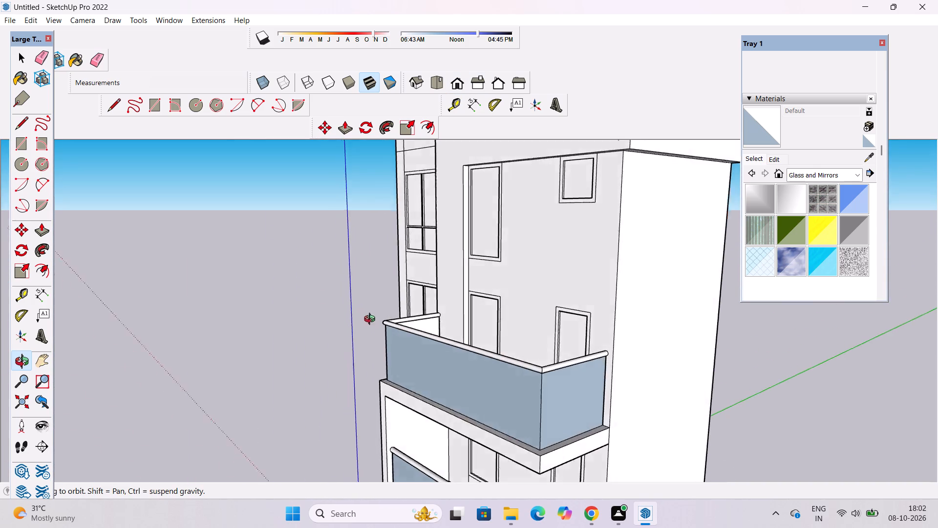
drag(372, 320, 466, 327)
drag(527, 305, 500, 305)
drag(459, 322, 535, 325)
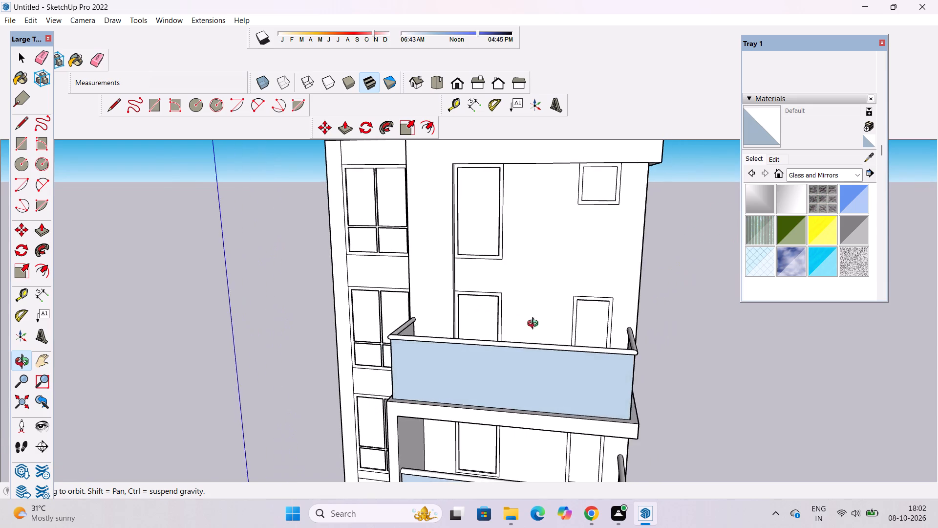
Examine the upper balcony's railing and the wall and windows above it from the building's corner and from the front.
drag(535, 325, 481, 316)
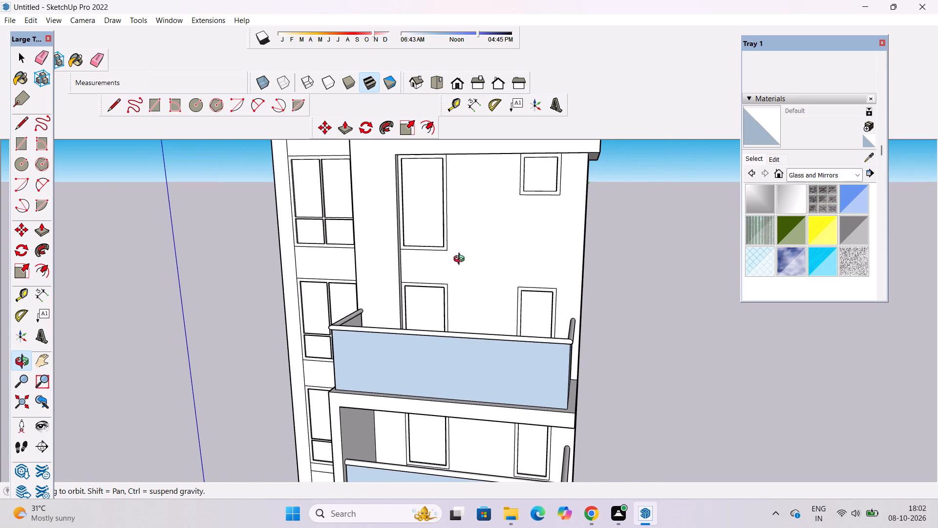
shift+drag(455, 249, 392, 261)
scroll(385, 260, up, 2)
drag(492, 251, 358, 244)
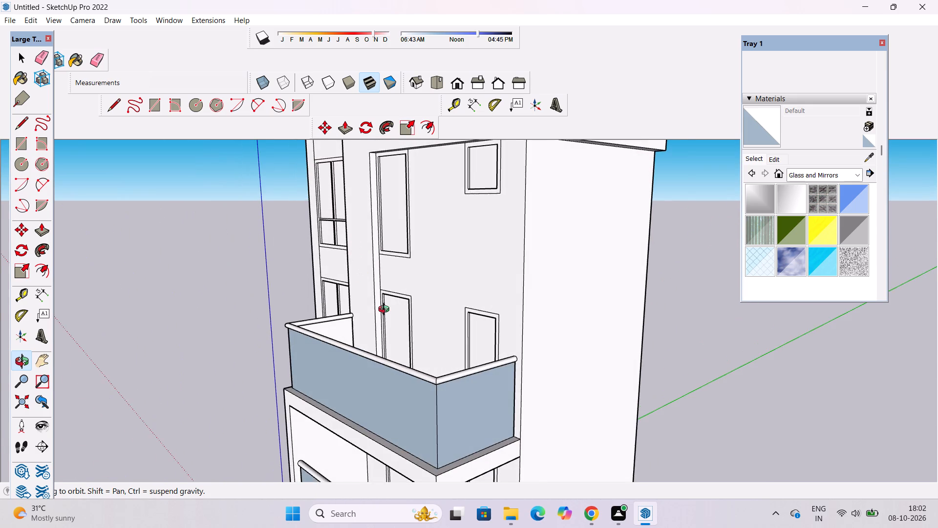
scroll(386, 310, up, 1)
drag(369, 308, 426, 313)
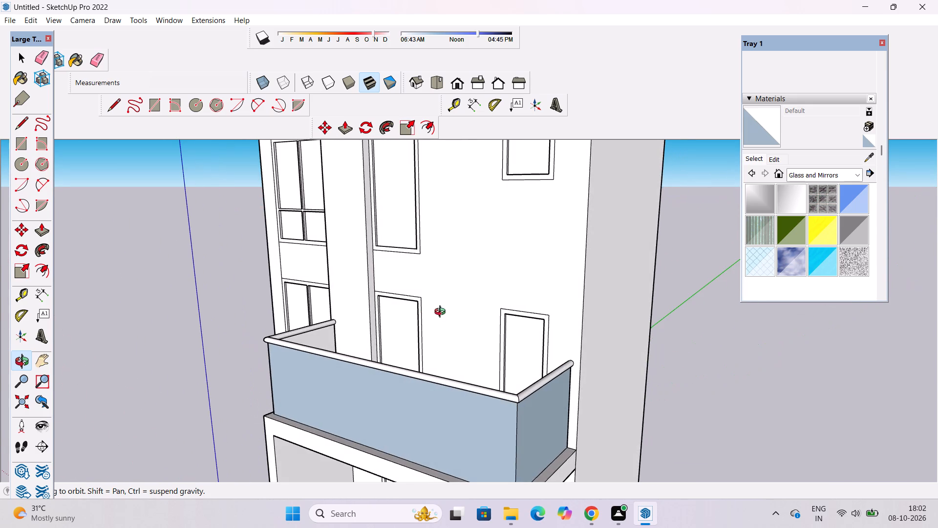
drag(443, 313, 405, 320)
drag(399, 325, 525, 330)
scroll(426, 314, up, 4)
shift+drag(424, 313, 389, 326)
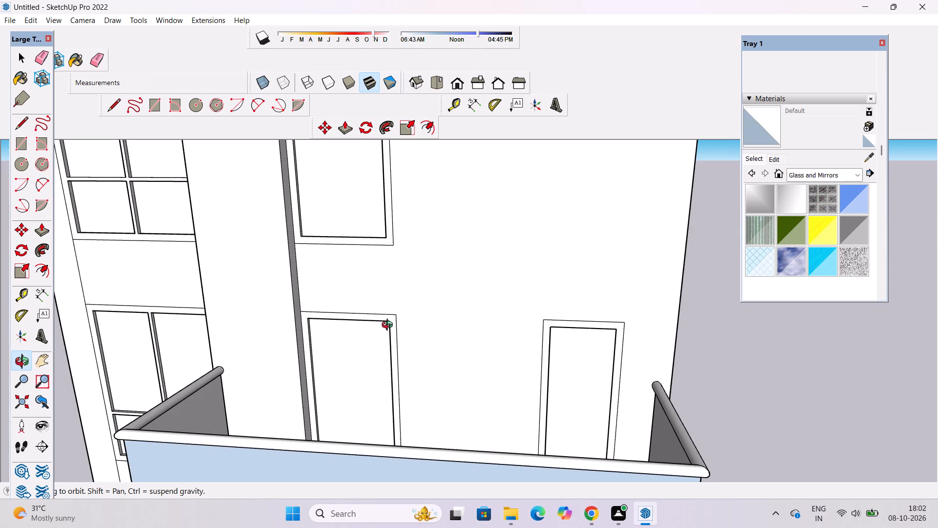
drag(389, 326, 406, 291)
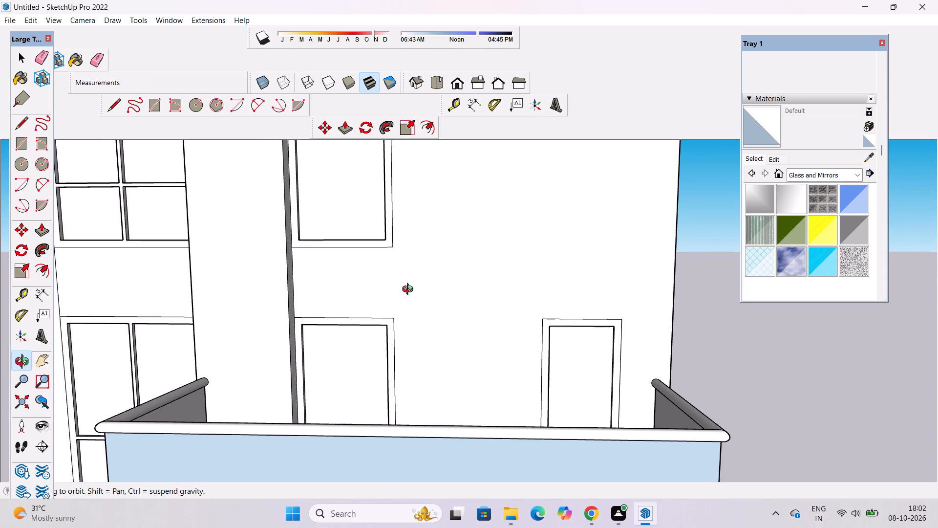
scroll(419, 291, down, 3)
drag(435, 287, 433, 296)
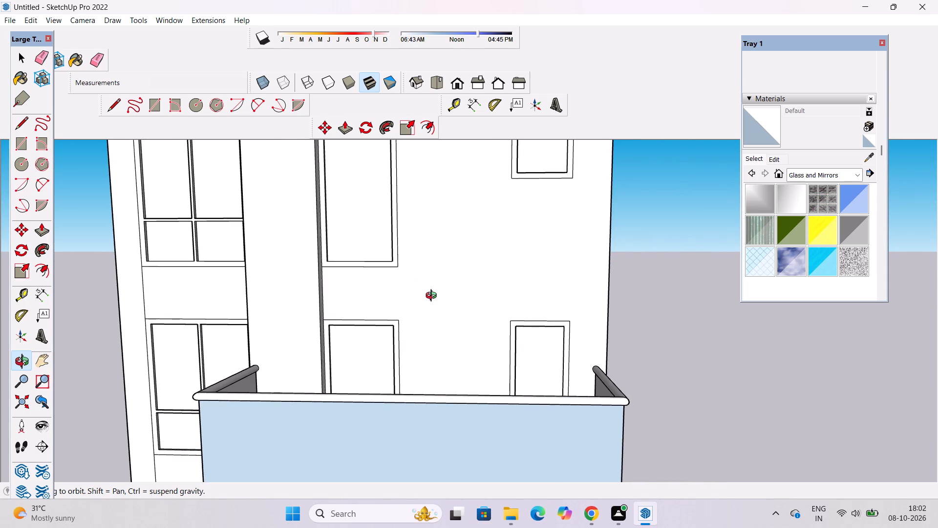
scroll(433, 297, up, 1)
shift+drag(433, 294, 433, 308)
drag(433, 309, 441, 304)
scroll(444, 299, down, 2)
Examine the upper balcony's floor, the adjoining windows and the glass front from above and close up.
shift+drag(430, 305, 416, 315)
drag(416, 315, 378, 501)
scroll(496, 379, up, 7)
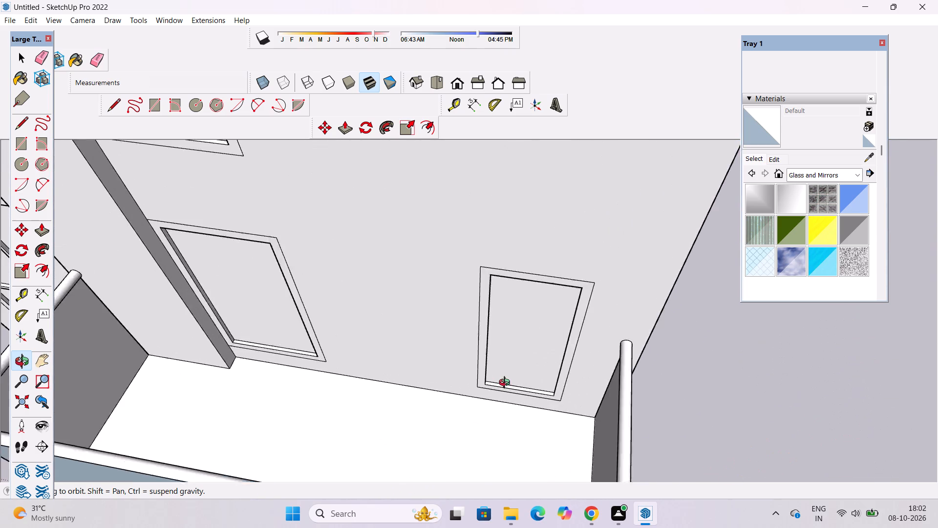
scroll(507, 384, up, 1)
drag(526, 390, 540, 241)
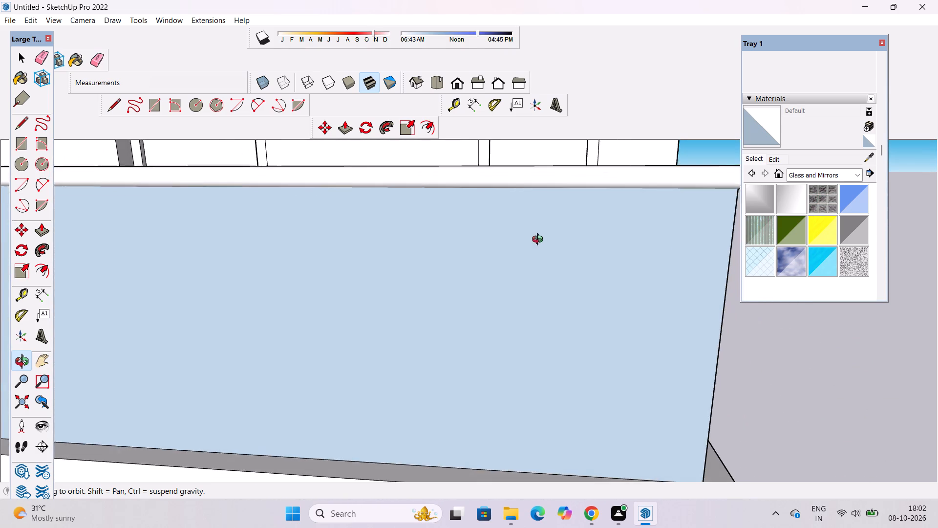
scroll(539, 225, down, 4)
shift+drag(518, 257, 503, 361)
scroll(513, 290, down, 6)
drag(512, 293, 519, 297)
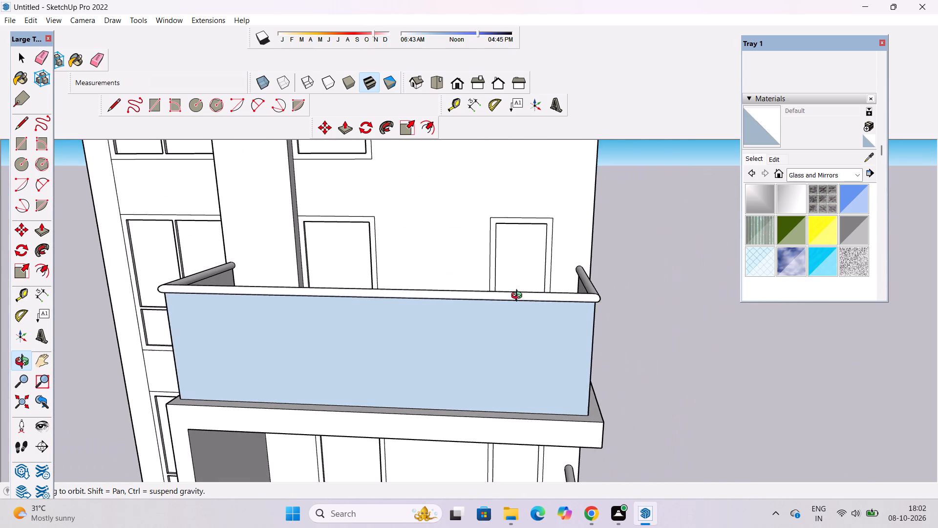
scroll(519, 297, up, 4)
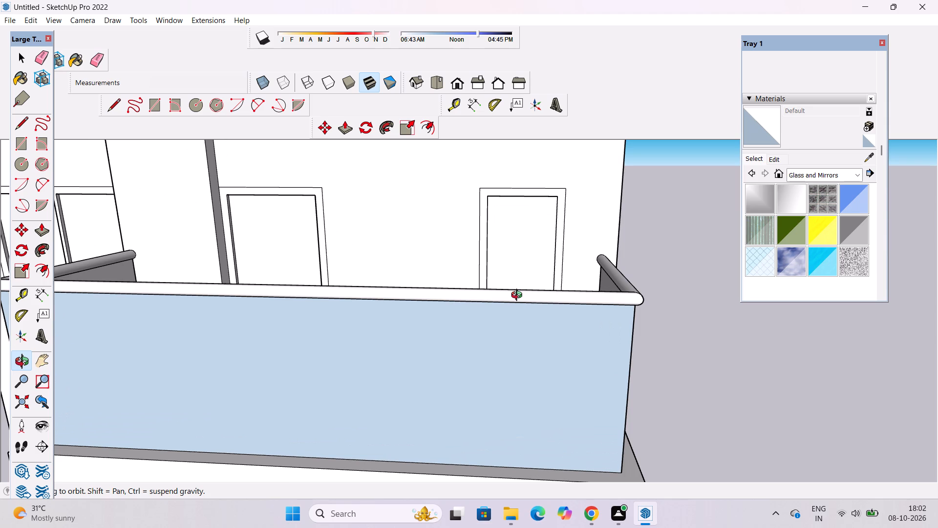
Examine the upper storeys with both balconies from the front and from an angle.
shift+drag(514, 300, 631, 327)
shift+scroll(487, 306, down, 5)
drag(477, 348, 540, 329)
scroll(542, 324, down, 5)
drag(563, 326, 575, 370)
shift+drag(575, 371, 561, 346)
scroll(554, 323, down, 4)
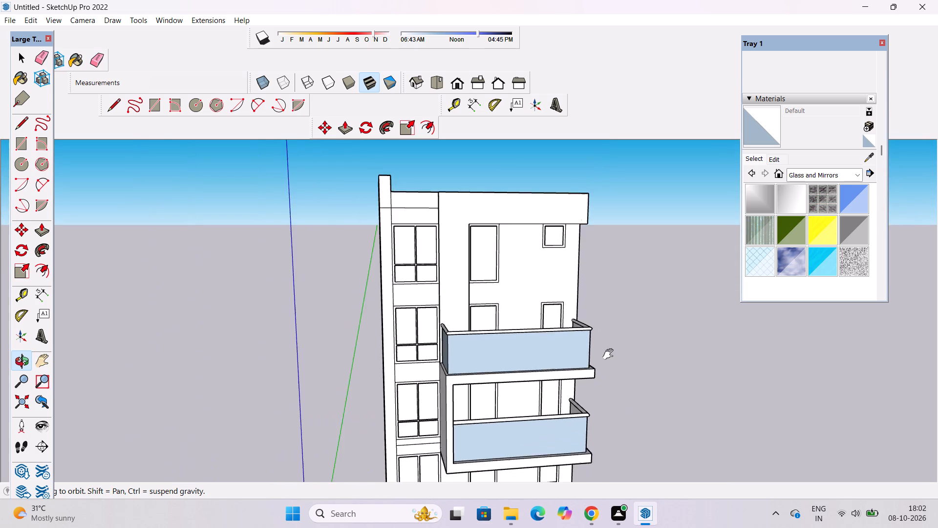
shift+drag(610, 354, 523, 275)
shift+drag(520, 270, 484, 309)
drag(483, 322, 489, 344)
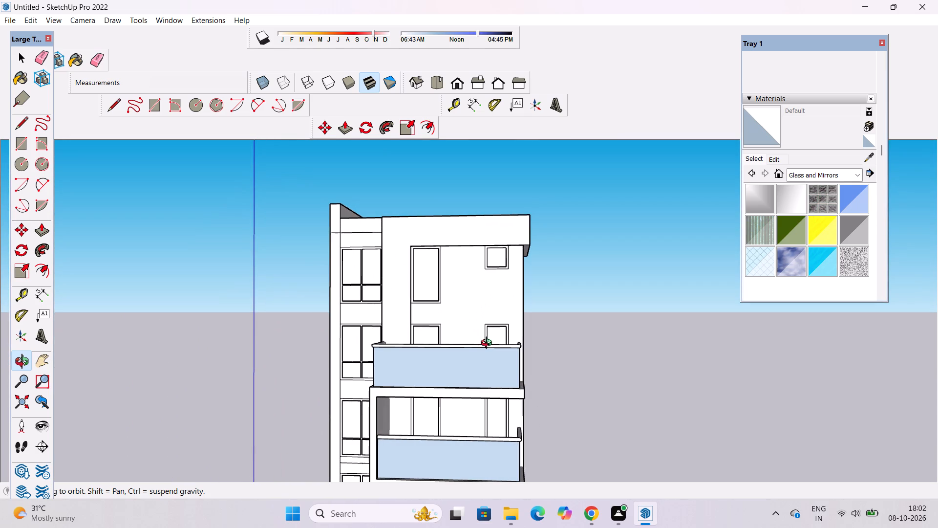
Examine the roof band's overhang and the top-floor windows at the building's corner from below and at eye level.
scroll(493, 236, up, 7)
drag(565, 284, 452, 205)
scroll(341, 280, up, 4)
shift+drag(602, 324, 372, 291)
shift+drag(372, 291, 373, 303)
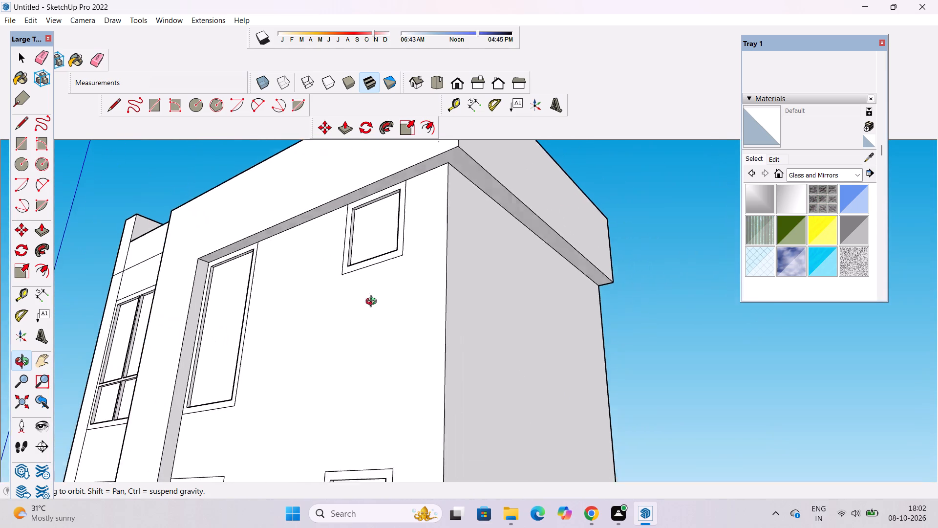
shift+drag(373, 303, 410, 359)
scroll(457, 328, down, 3)
drag(457, 327, 465, 371)
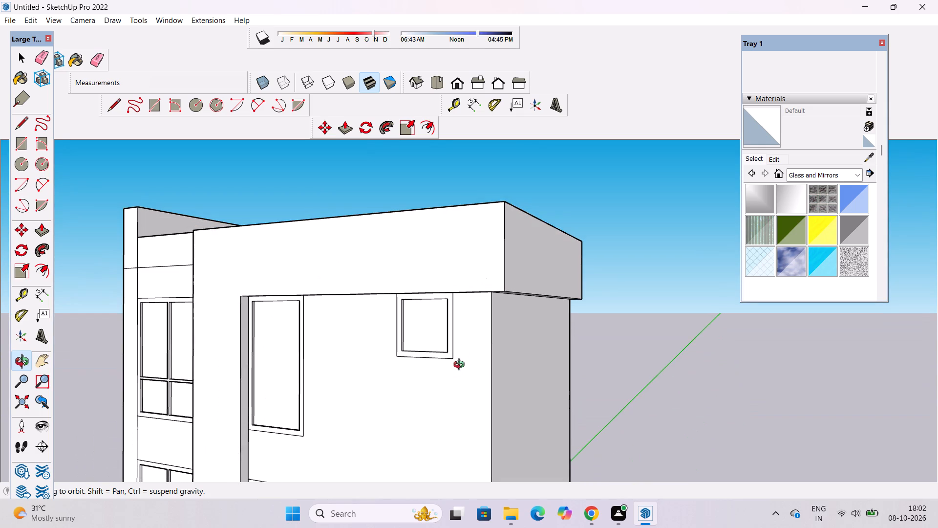
drag(437, 360, 493, 325)
drag(488, 336, 505, 410)
Erase the short horizontal seam edge across the plain vertical corner strip above the top-floor window.
scroll(192, 228, up, 3)
drag(198, 231, 327, 248)
scroll(273, 284, up, 5)
shift+drag(273, 275, 292, 295)
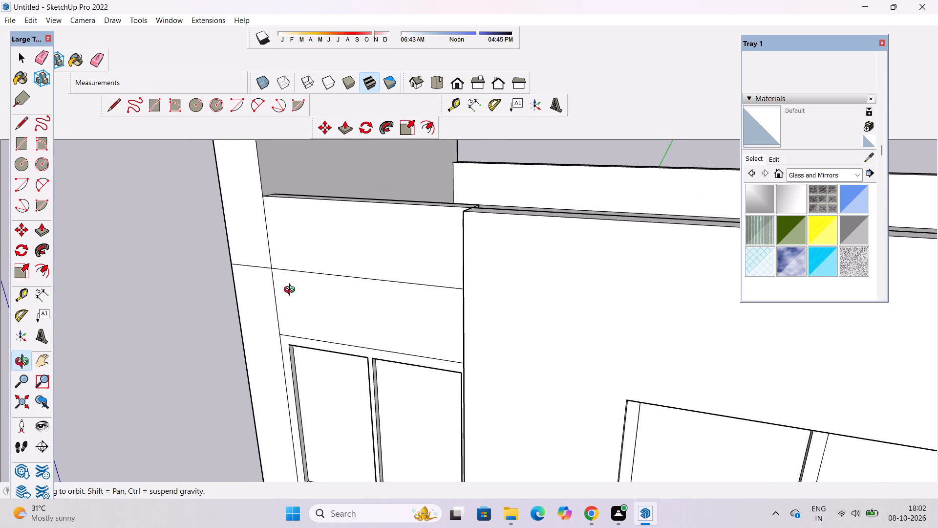
scroll(299, 270, up, 3)
drag(299, 270, 341, 247)
drag(341, 247, 349, 264)
drag(349, 283, 363, 251)
key(e)
drag(229, 288, 226, 307)
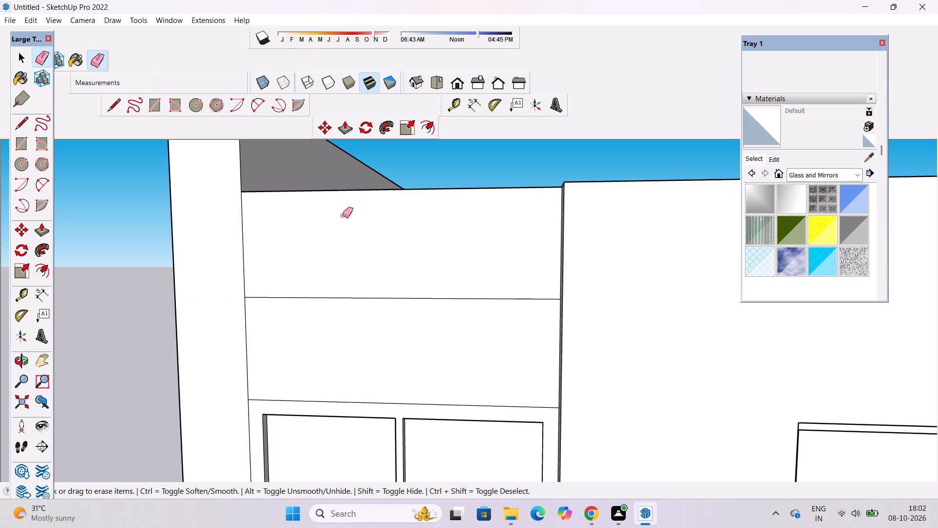
Erase the short horizontal seam edge across the corner strip just above the ground-floor window.
scroll(354, 195, down, 12)
scroll(355, 258, down, 6)
key(space)
key(o)
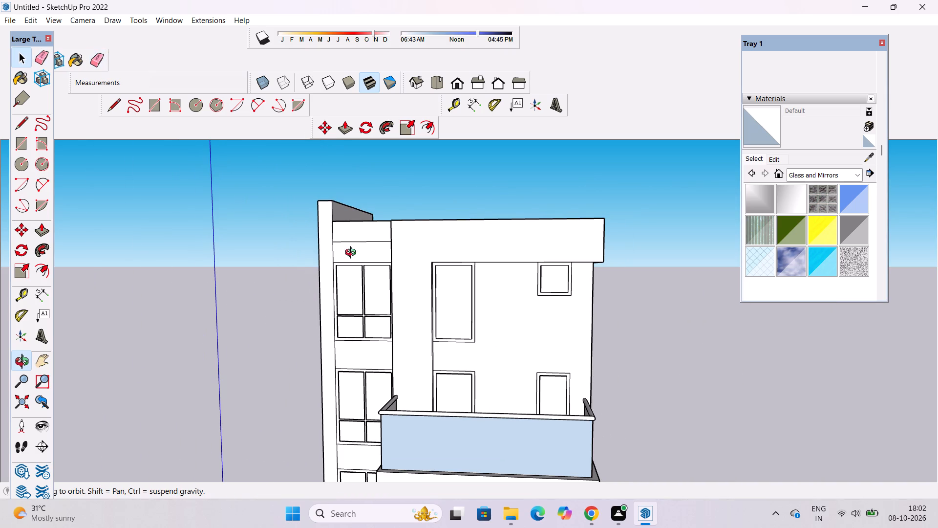
shift+drag(362, 365, 351, 289)
drag(345, 288, 464, 352)
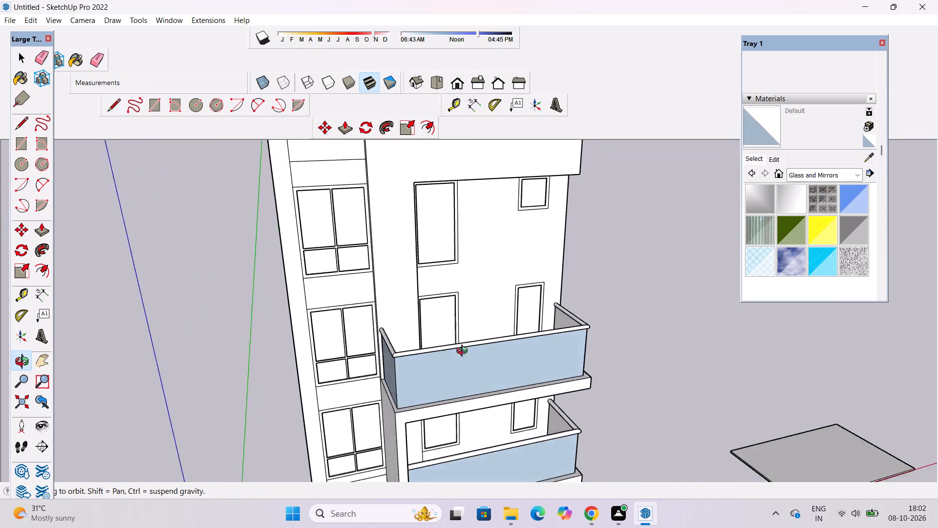
drag(464, 352, 500, 353)
shift+drag(326, 375, 299, 304)
scroll(293, 282, down, 6)
drag(304, 427, 304, 417)
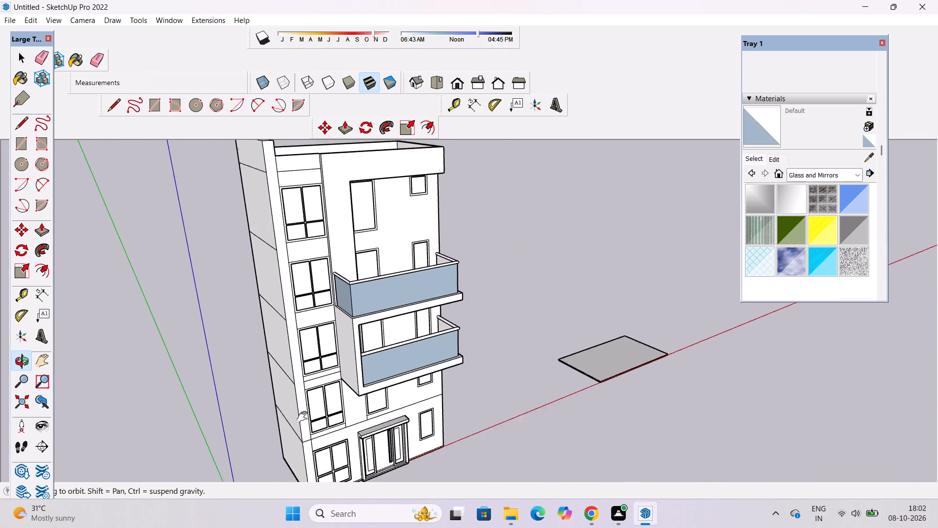
drag(304, 417, 296, 361)
shift+scroll(301, 385, up, 9)
shift+drag(295, 367, 301, 398)
scroll(310, 422, up, 7)
drag(309, 422, 305, 403)
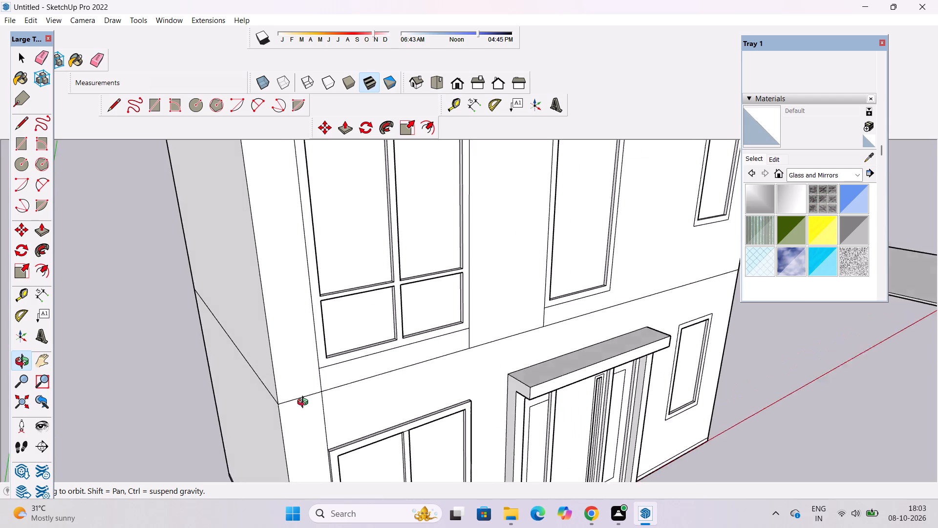
drag(305, 403, 303, 393)
drag(303, 393, 303, 418)
shift+scroll(299, 391, up, 5)
key(e)
scroll(298, 383, up, 3)
drag(299, 378, 296, 400)
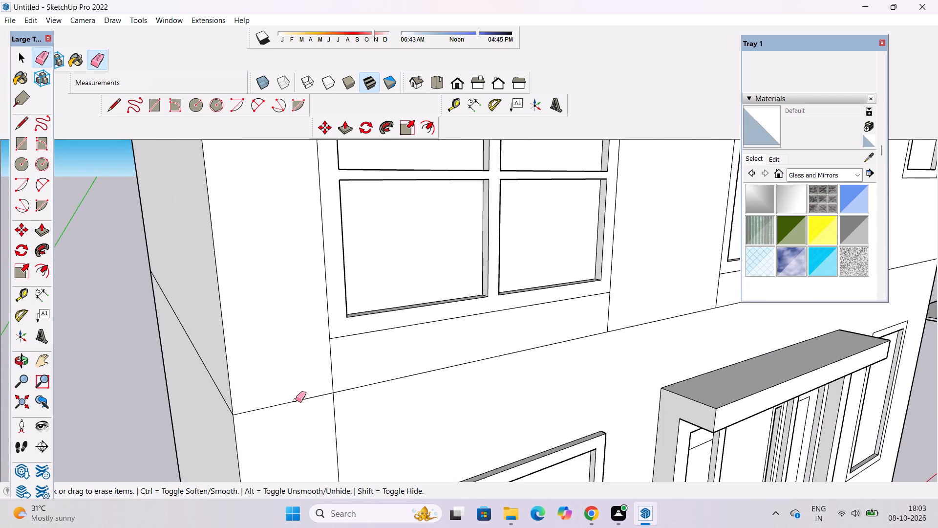
drag(296, 400, 295, 406)
Examine the corner strip beside the stacked four-pane windows and the adjoining side wall over the building's full height.
scroll(300, 322, down, 17)
scroll(298, 398, down, 5)
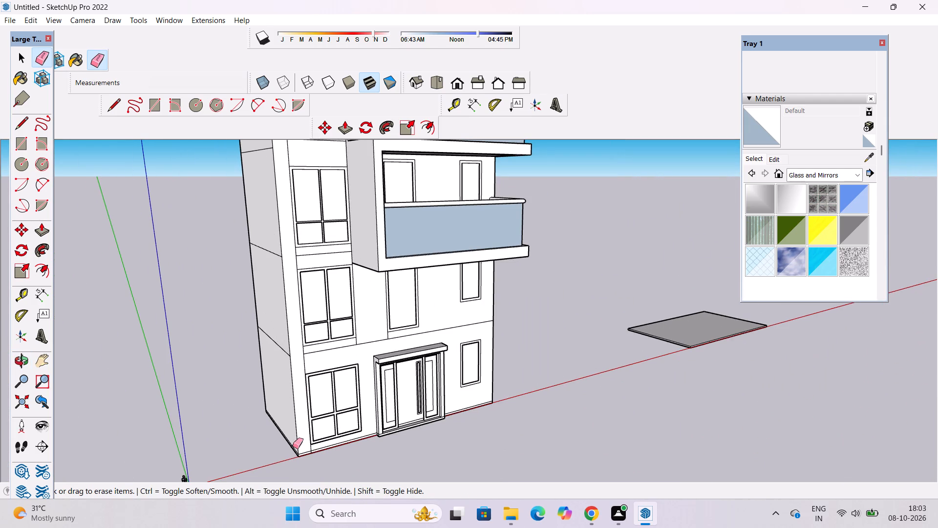
scroll(298, 374, up, 4)
key(space)
text(o)
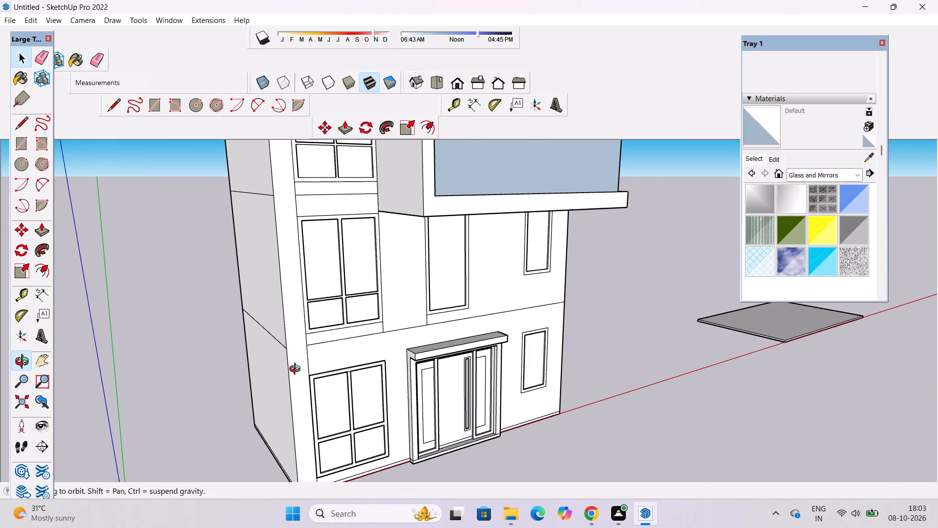
scroll(290, 376, down, 2)
shift+drag(289, 374, 288, 418)
drag(288, 418, 389, 442)
drag(373, 422, 341, 451)
shift+scroll(331, 395, down, 7)
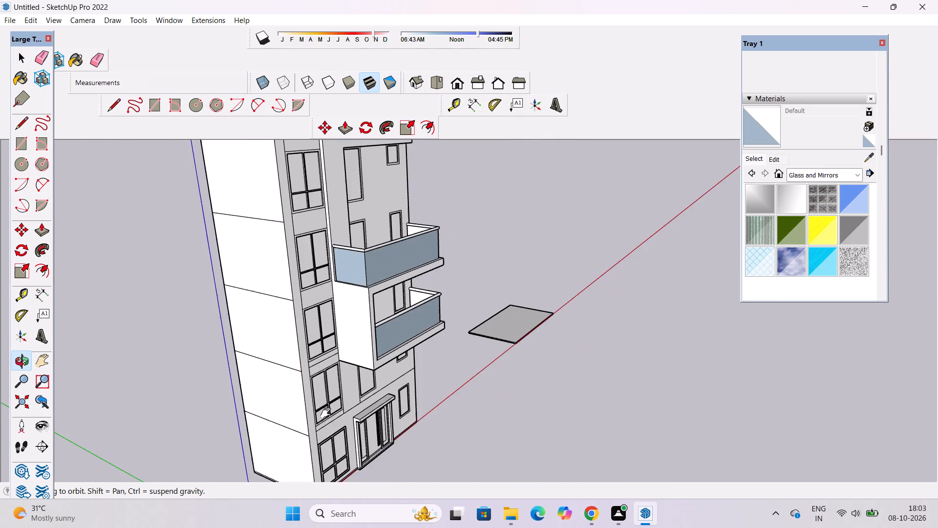
shift+drag(329, 423, 324, 455)
shift+drag(320, 451, 315, 425)
shift+scroll(309, 408, down, 4)
Push/Pull the full-height corner strip beside the stacked windows outward by 2'.
shift+scroll(300, 393, up, 2)
shift+drag(300, 393, 300, 397)
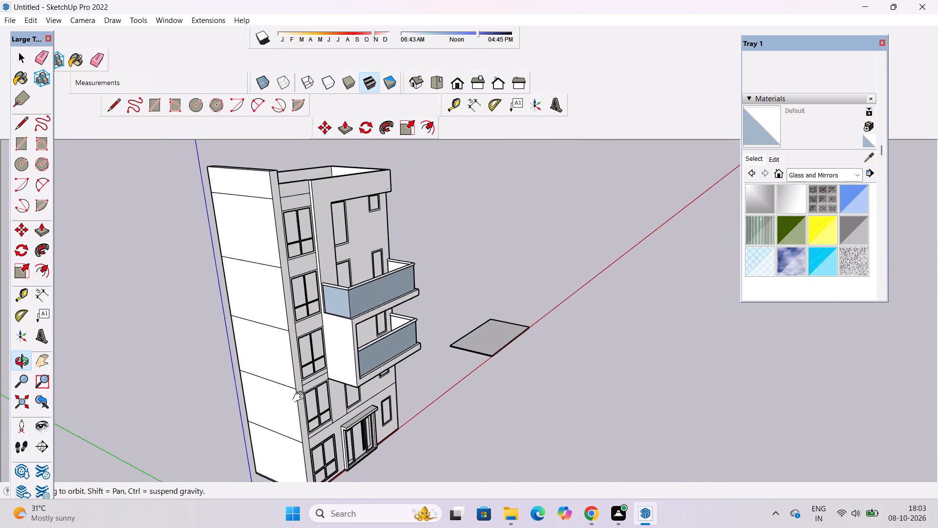
shift+drag(300, 397, 301, 405)
shift+drag(301, 405, 301, 392)
scroll(298, 379, up, 3)
shift+drag(298, 379, 298, 392)
scroll(298, 392, up, 4)
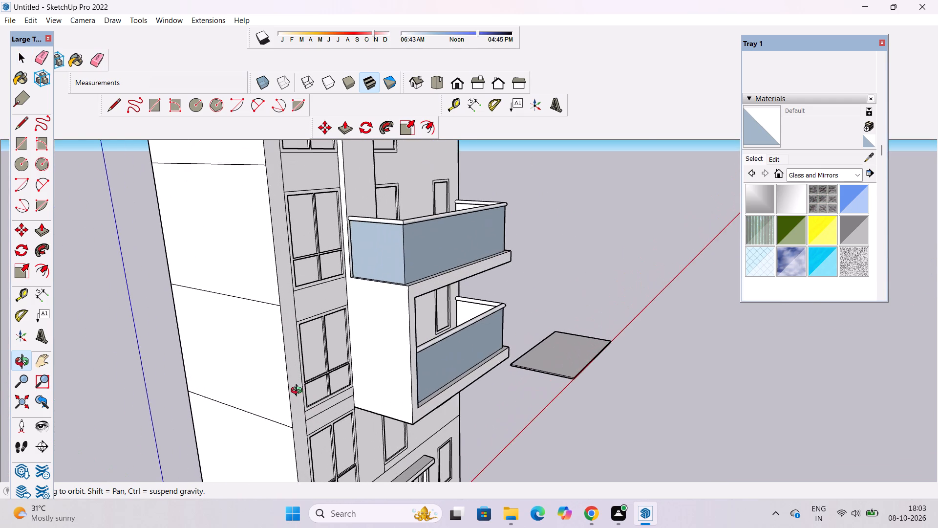
scroll(293, 396, up, 8)
key(space)
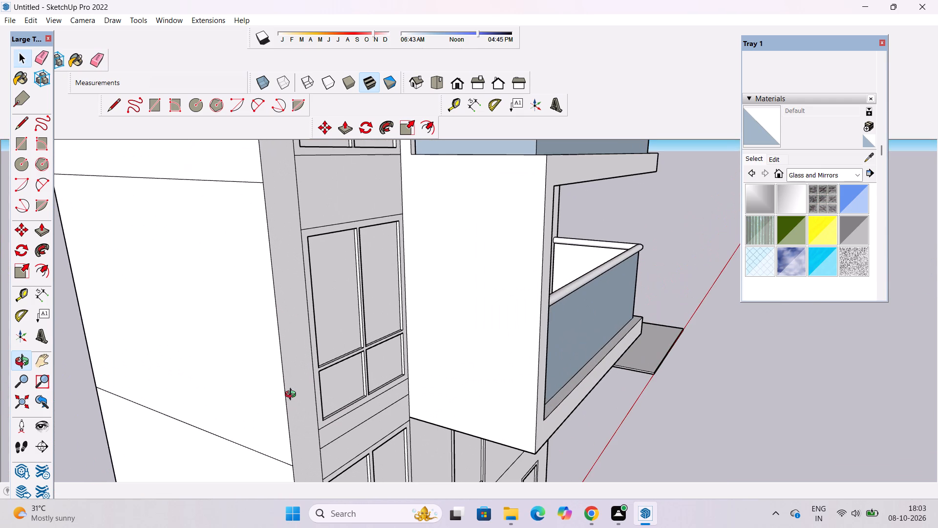
click(292, 392)
key(p)
click(292, 392)
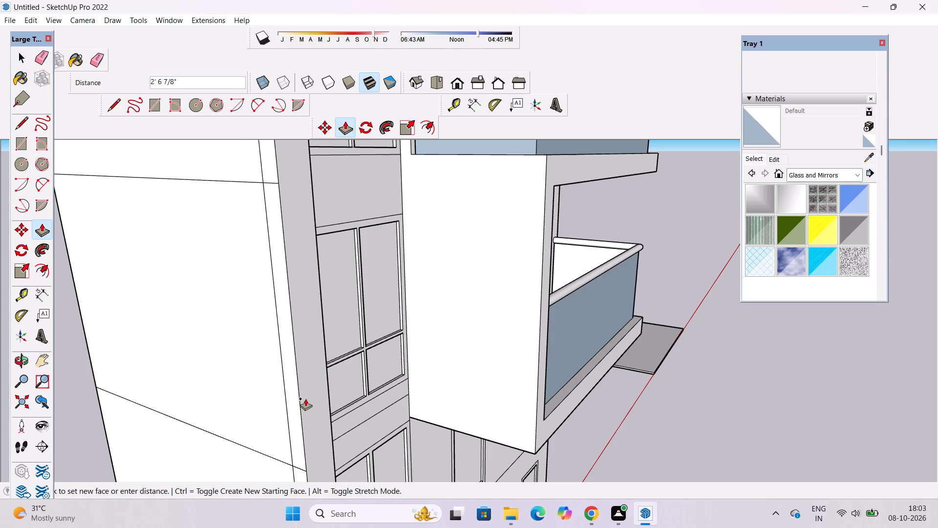
text(2')
key(Return)
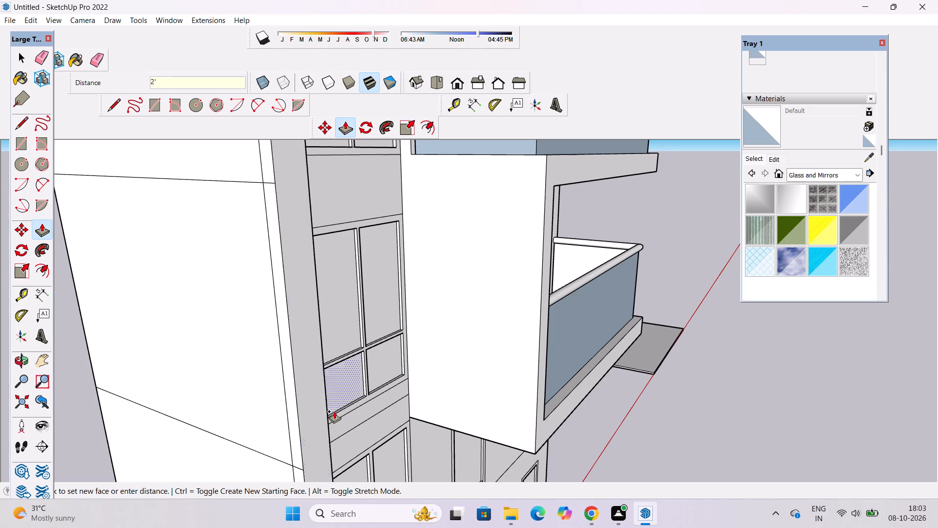
Examine the projecting corner strip and its inner side face beside the stacked four-pane windows, up to the top floor.
key(o)
scroll(330, 399, down, 5)
drag(468, 347, 274, 304)
scroll(329, 272, up, 8)
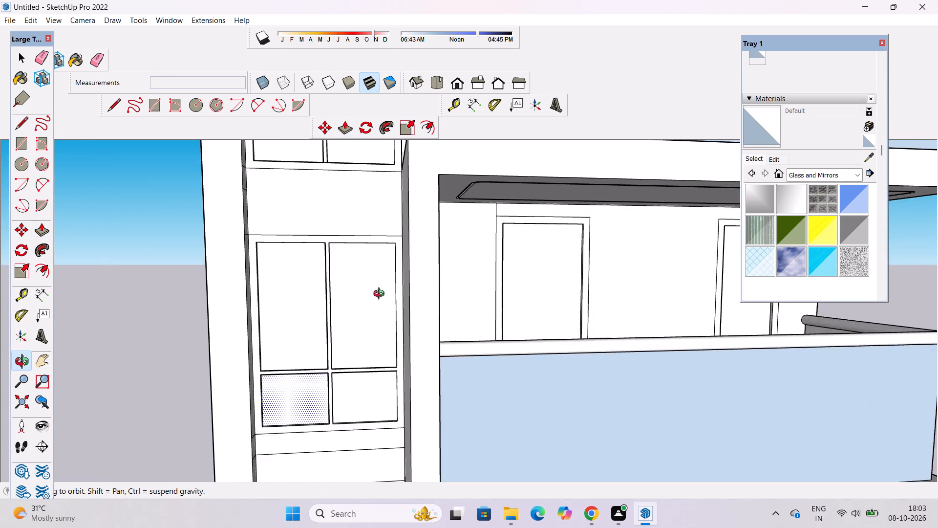
drag(391, 291, 306, 315)
scroll(307, 327, down, 1)
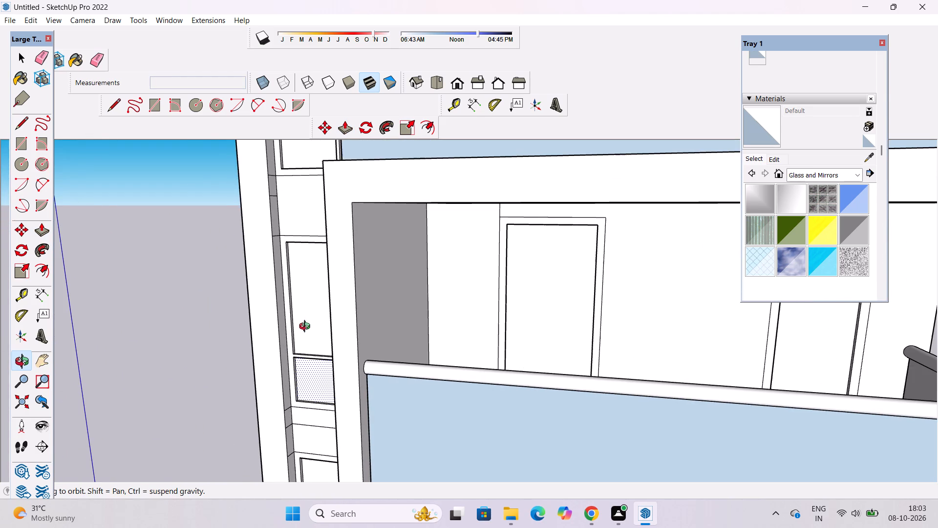
scroll(307, 328, down, 6)
drag(316, 381, 304, 300)
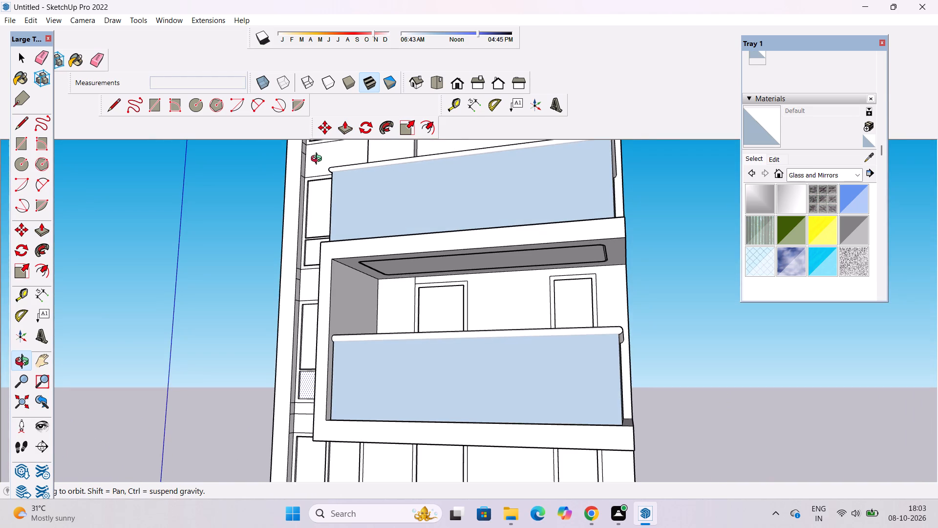
scroll(314, 326, down, 7)
scroll(332, 178, up, 14)
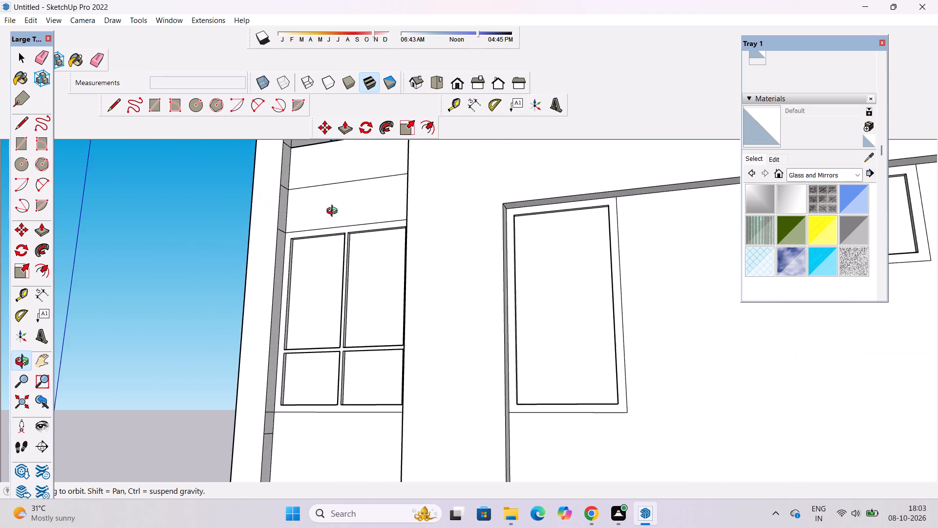
drag(334, 212, 287, 220)
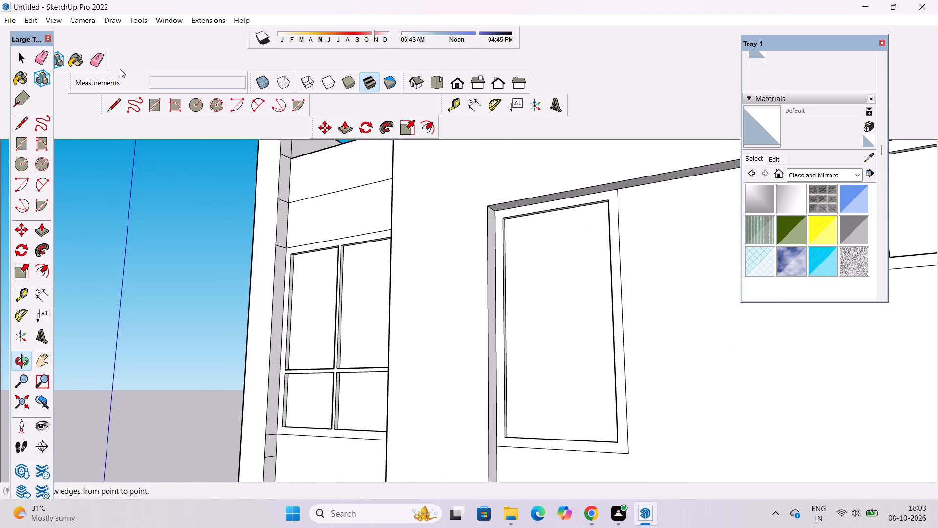
Erase the short horizontal seam edge across the corner strip's inner side face at roof level.
click(90, 60)
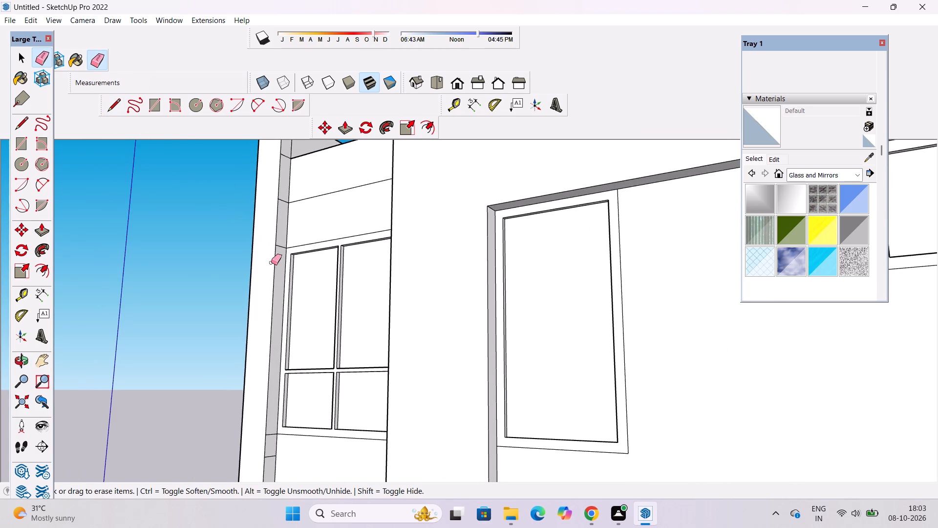
scroll(272, 253, down, 4)
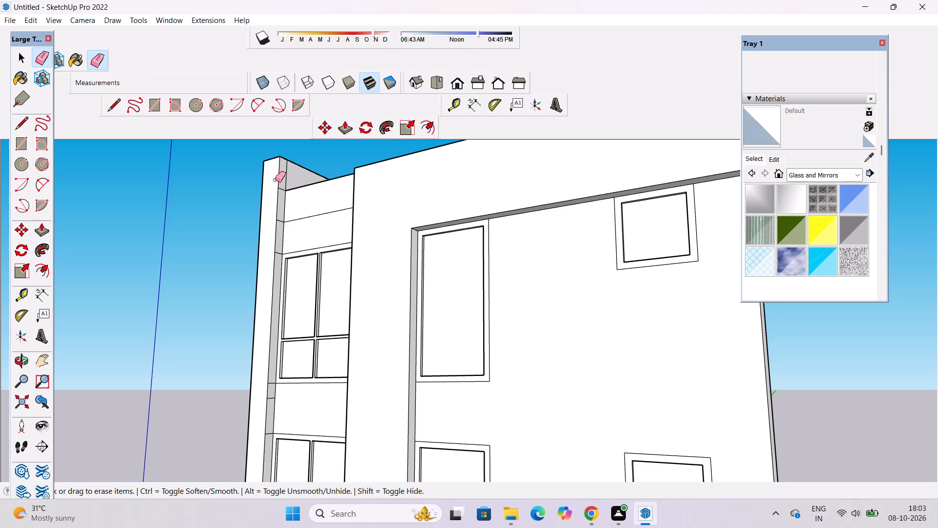
scroll(275, 180, up, 1)
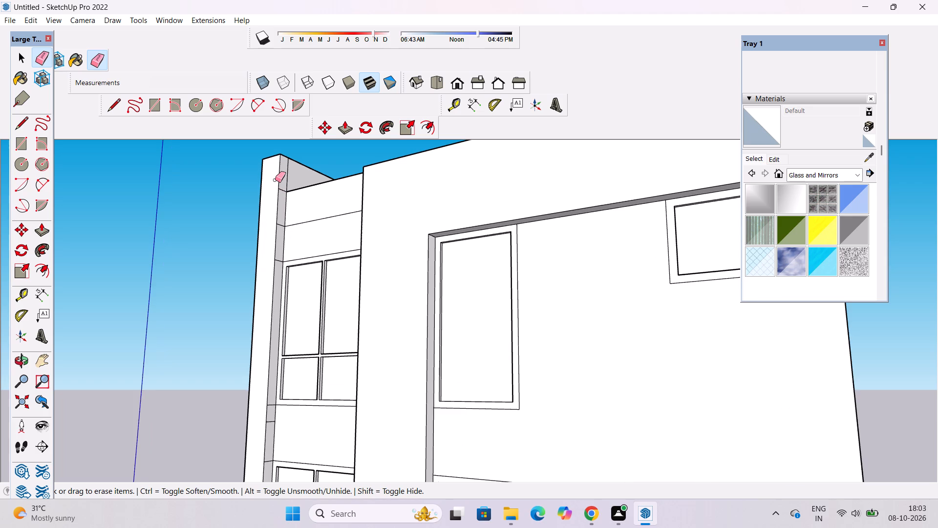
scroll(275, 180, down, 2)
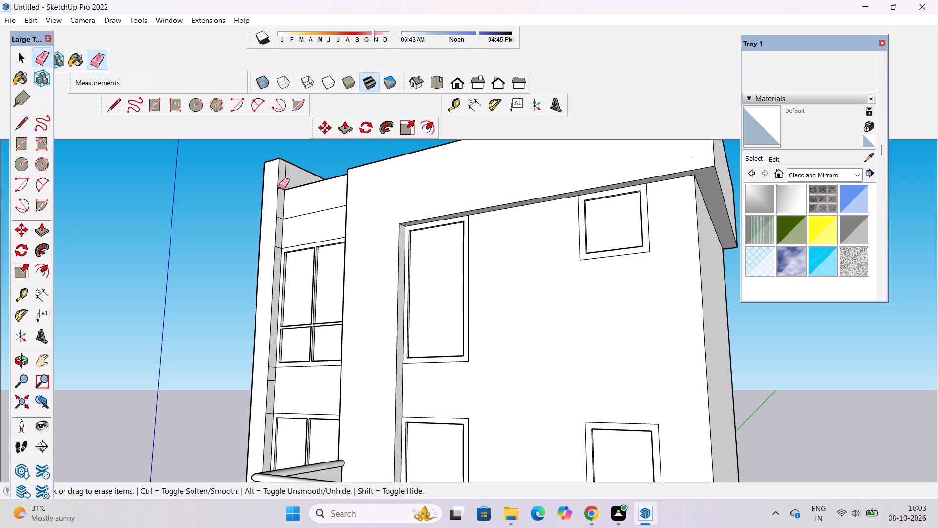
scroll(279, 187, up, 7)
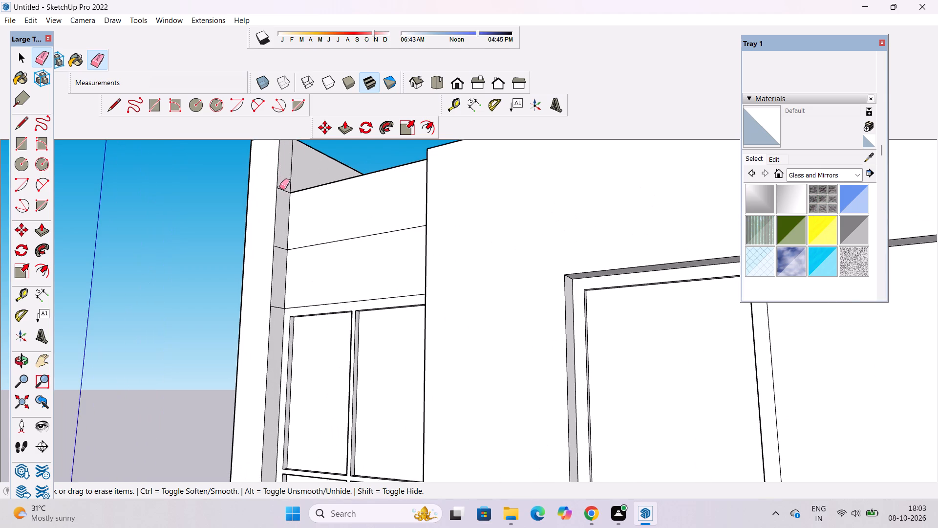
scroll(281, 187, up, 4)
drag(282, 179, 279, 192)
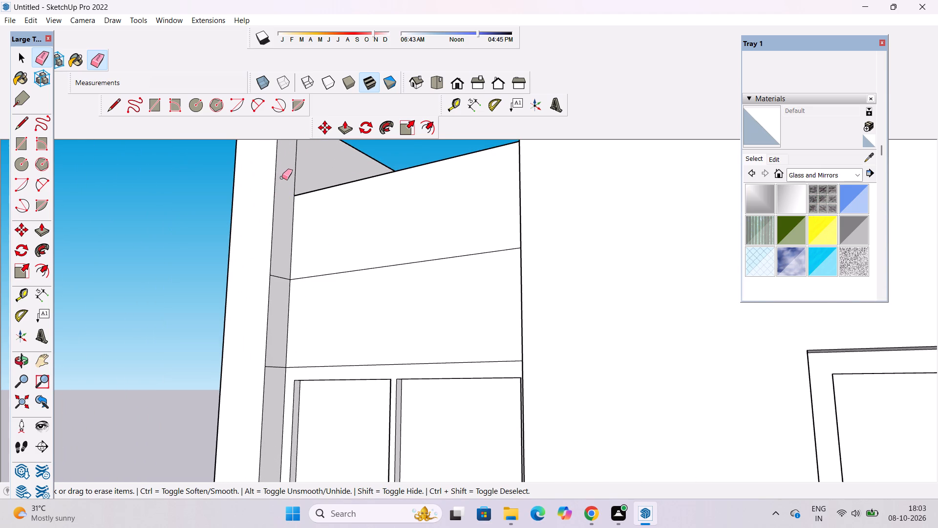
Erase the two short seam edges across the corner strip's inner side face between the roofline and the top-floor window's head.
scroll(274, 209, down, 2)
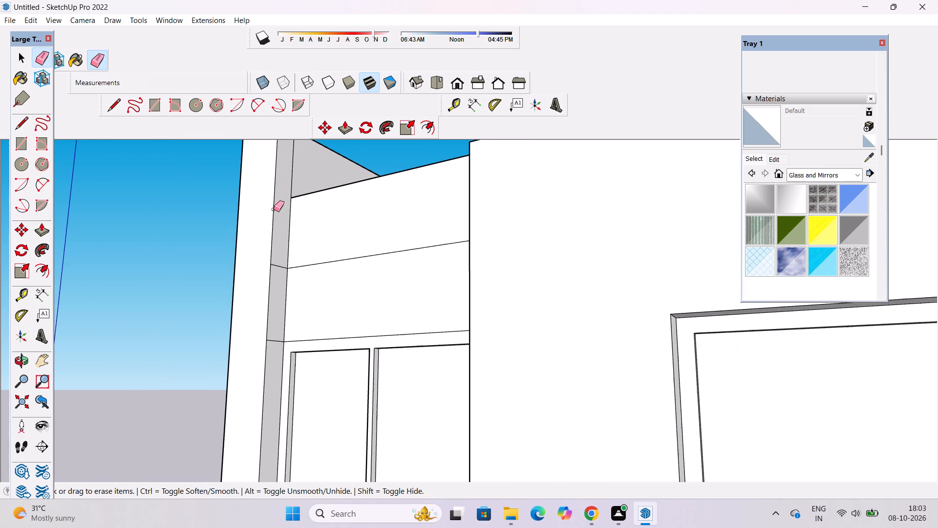
scroll(274, 209, down, 1)
scroll(274, 209, up, 2)
scroll(275, 263, up, 4)
drag(275, 265, 275, 286)
scroll(272, 242, down, 5)
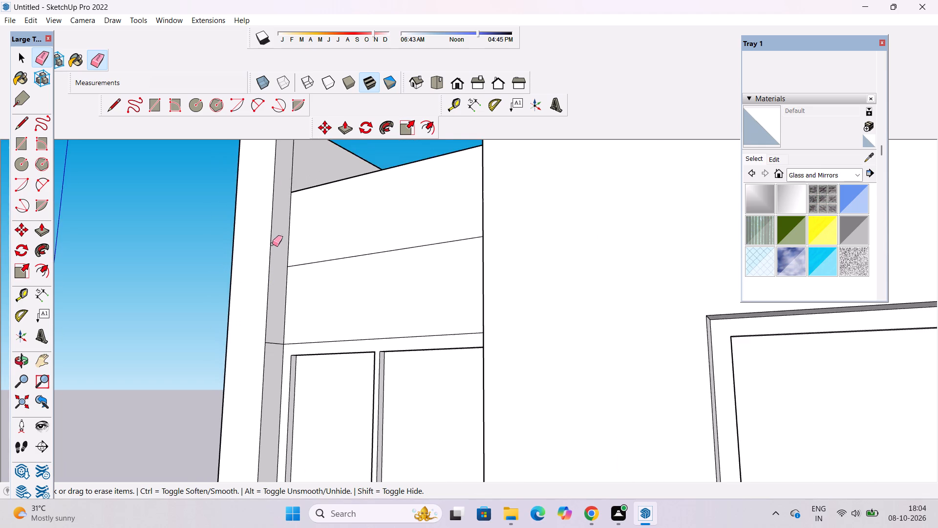
scroll(279, 345, up, 4)
drag(276, 333, 273, 349)
scroll(267, 276, down, 14)
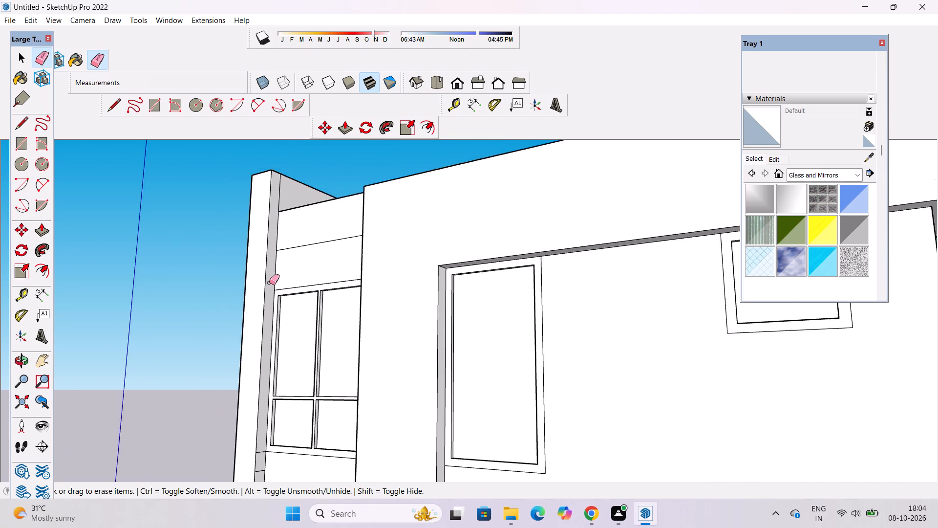
Erase the three short seam edges across the strip's inner side face between the top-floor four-pane window and the window below it.
scroll(269, 283, down, 5)
scroll(277, 402, up, 15)
drag(259, 296, 259, 307)
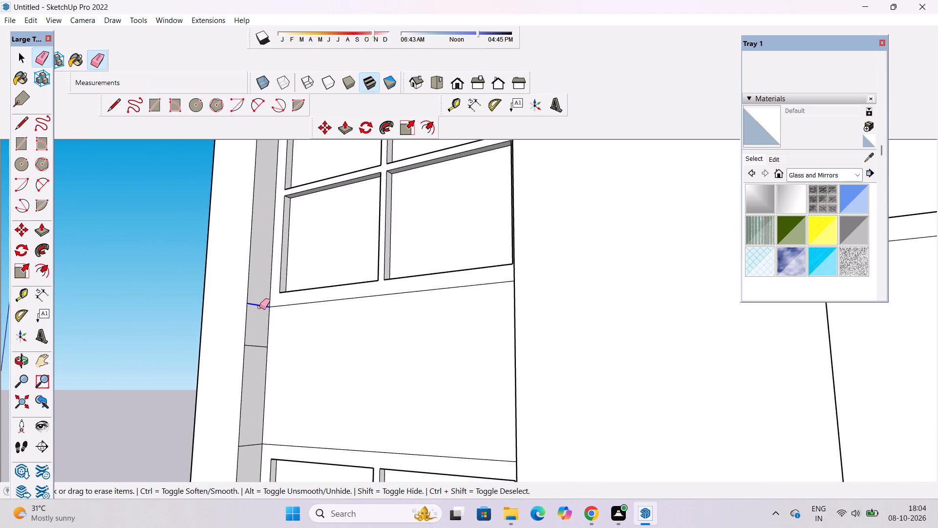
drag(259, 307, 250, 350)
scroll(252, 255, down, 6)
scroll(241, 371, up, 6)
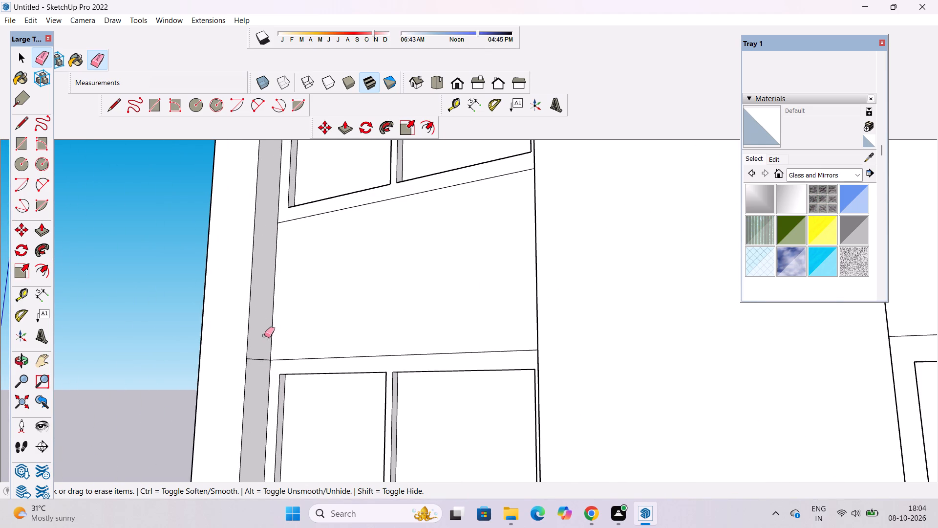
drag(262, 339, 254, 374)
scroll(270, 255, down, 13)
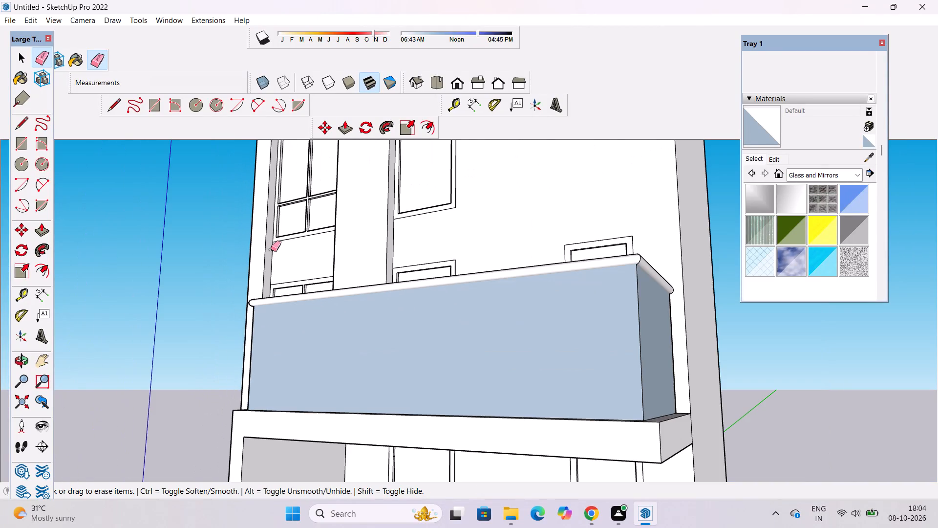
Erase the three short seam edges across the strip's inner side face between the second and third four-pane windows from the top.
key(o)
scroll(271, 249, down, 4)
drag(272, 252, 323, 351)
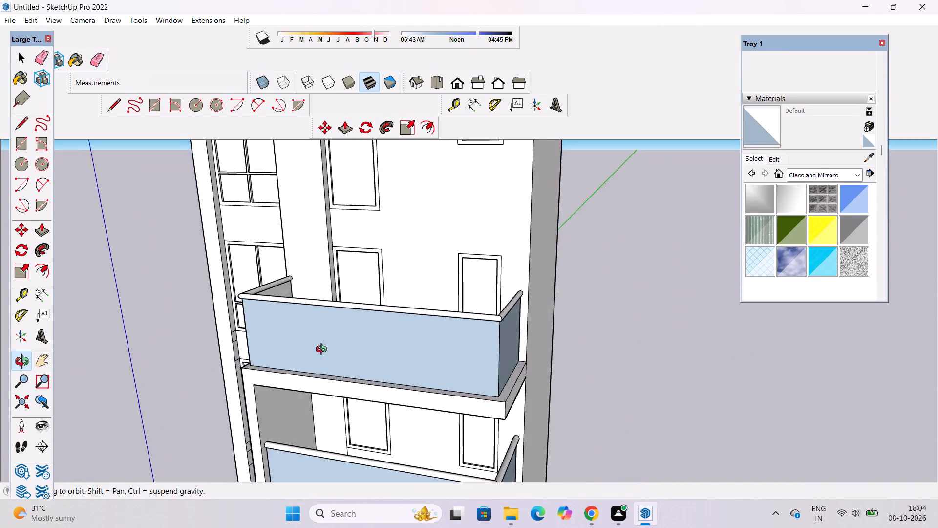
drag(323, 351, 333, 370)
scroll(247, 355, up, 6)
shift+drag(228, 363, 335, 348)
drag(335, 348, 293, 345)
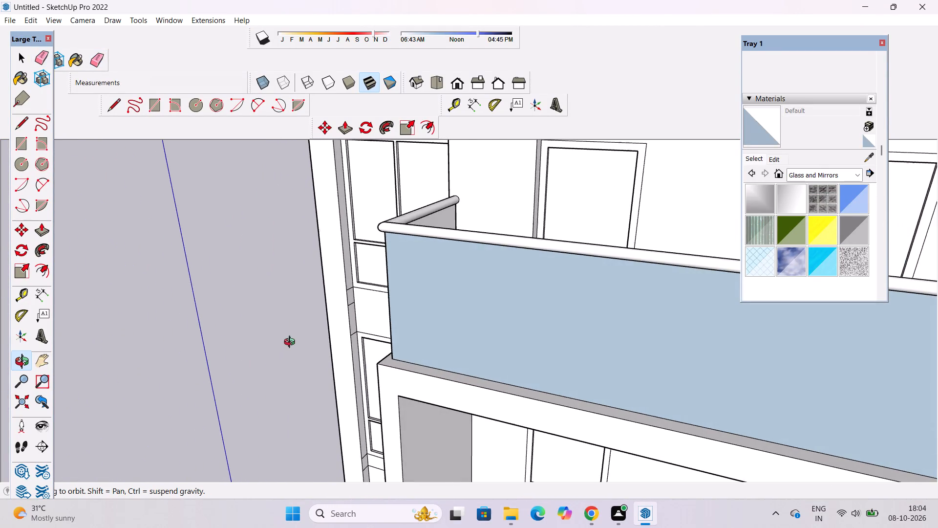
scroll(316, 338, up, 3)
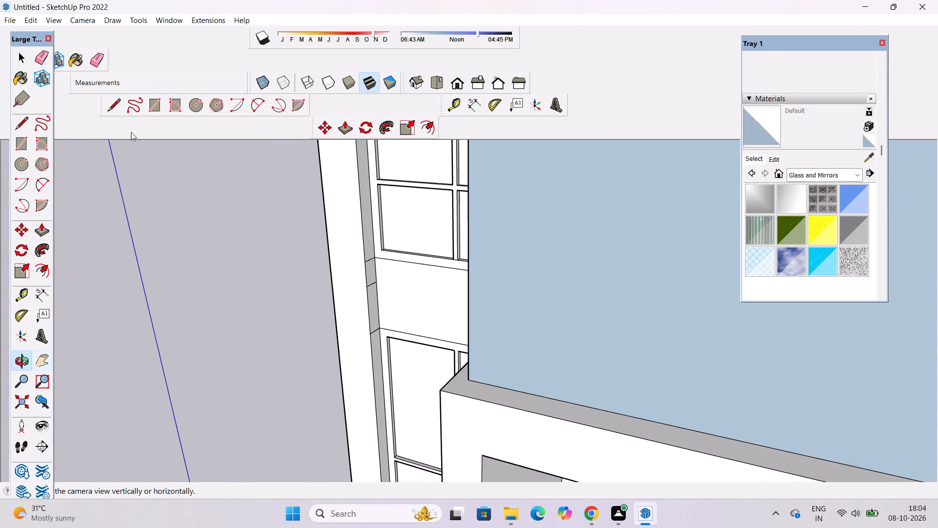
click(98, 66)
scroll(377, 292, up, 8)
drag(359, 206, 366, 279)
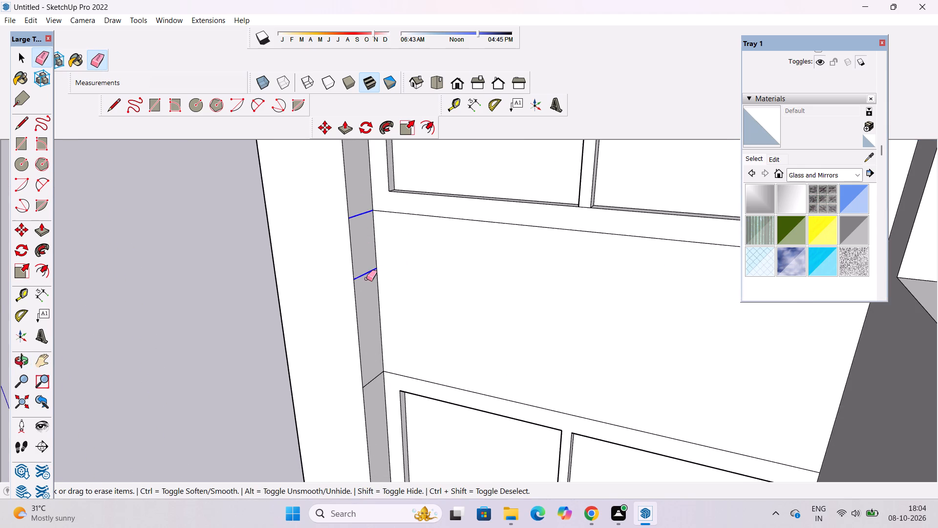
drag(366, 279, 366, 279)
scroll(355, 220, down, 5)
scroll(362, 327, up, 4)
drag(361, 318, 362, 330)
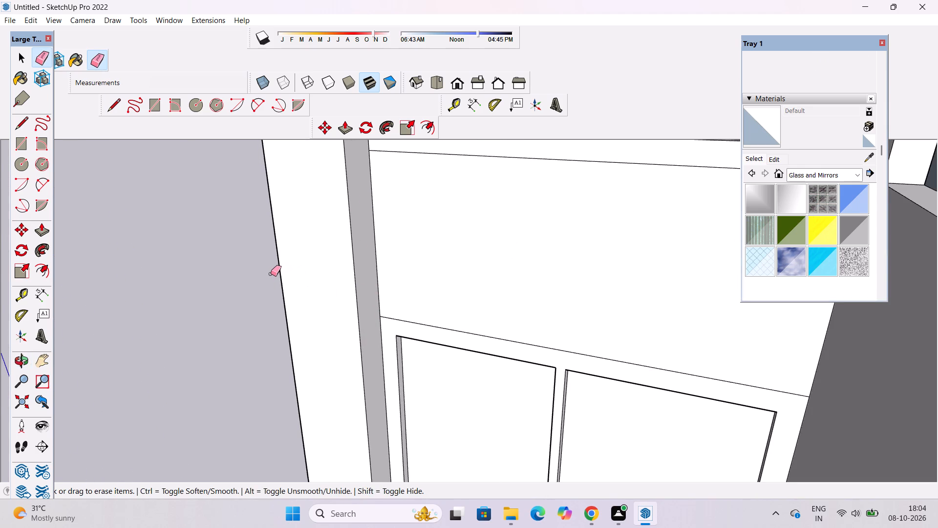
scroll(271, 274, down, 4)
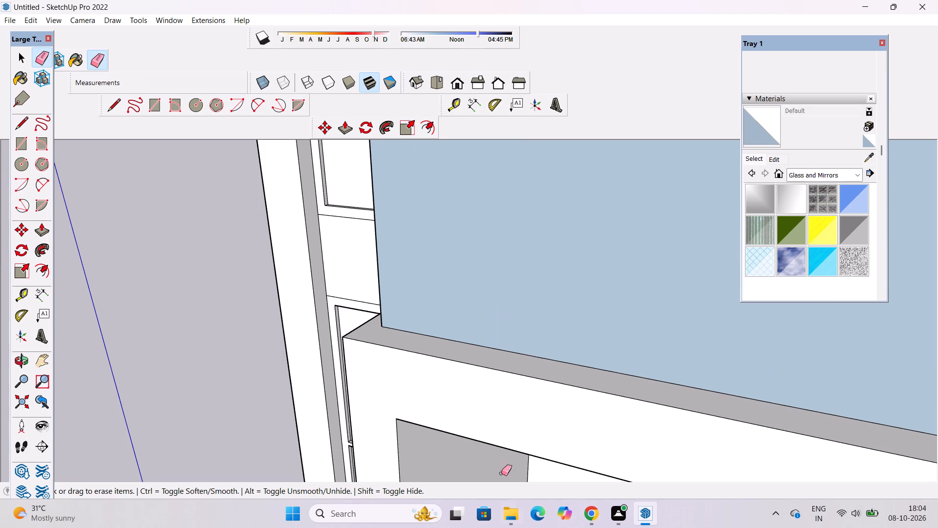
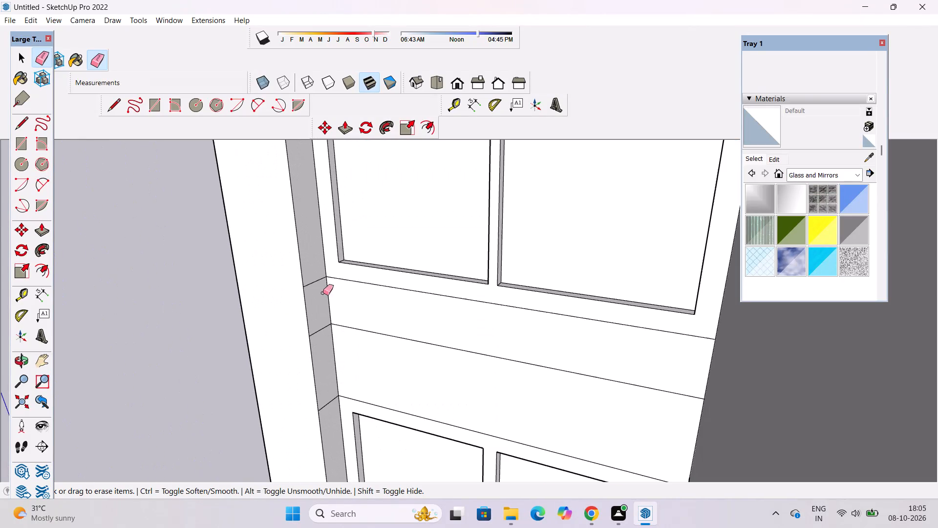
Erase the three short seam edges across the strip's inner side face between the third and fourth four-pane windows from the top.
drag(317, 279, 334, 411)
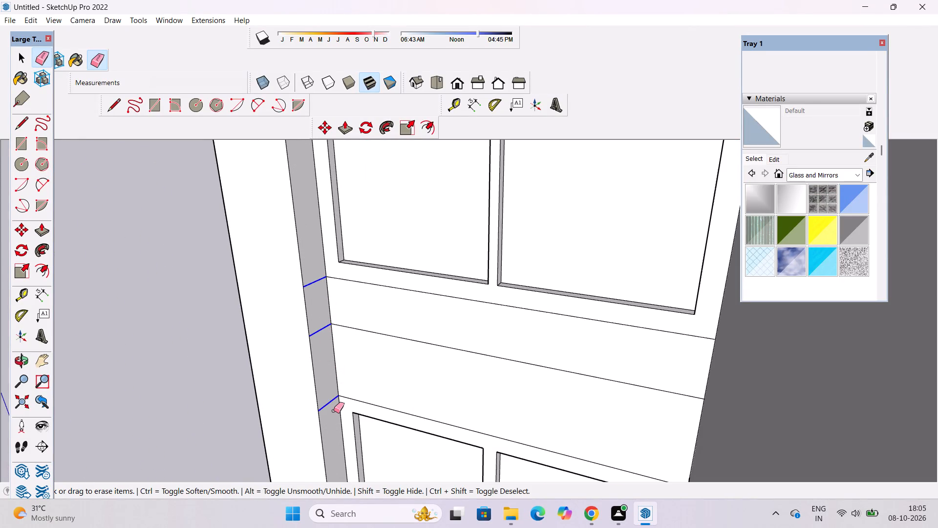
Erase the three short seam edges across the strip's inner side face between the fourth four-pane window and the ground-floor window.
scroll(267, 238, down, 9)
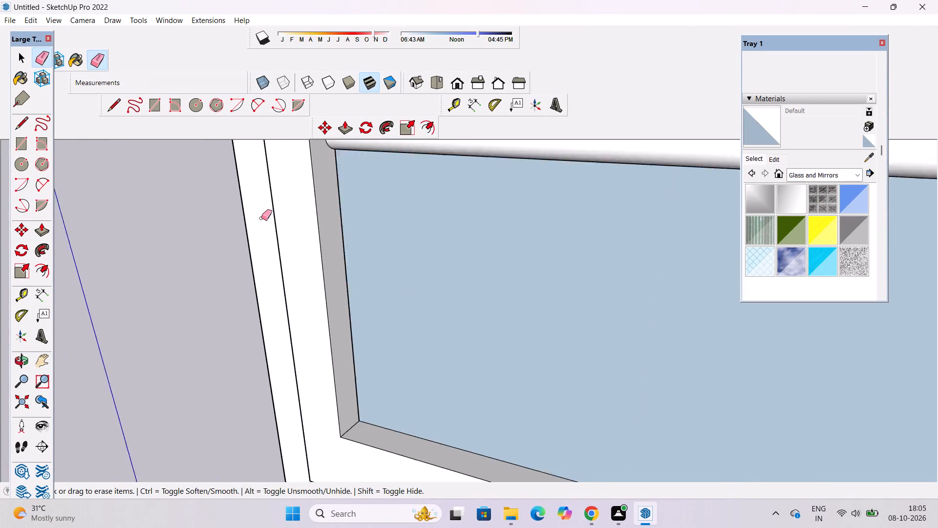
scroll(261, 218, down, 2)
scroll(257, 295, down, 6)
scroll(303, 447, up, 16)
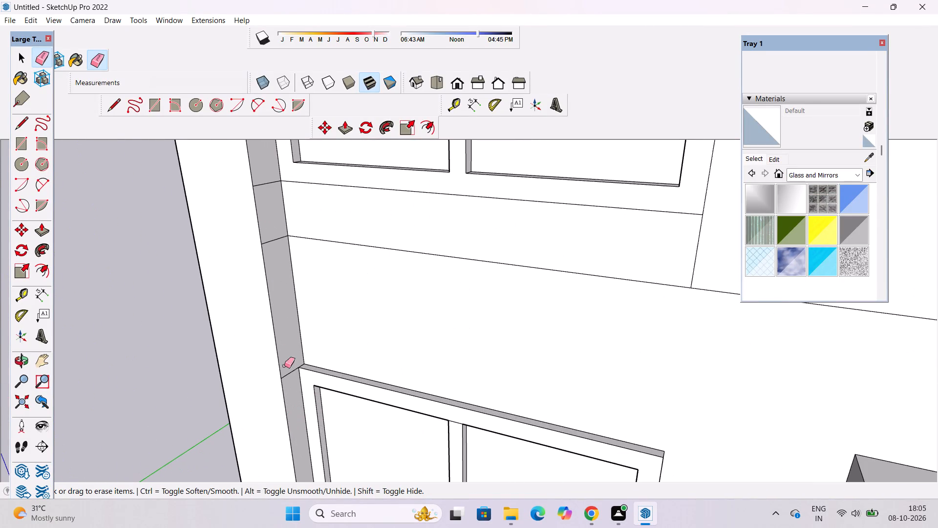
drag(265, 177, 285, 309)
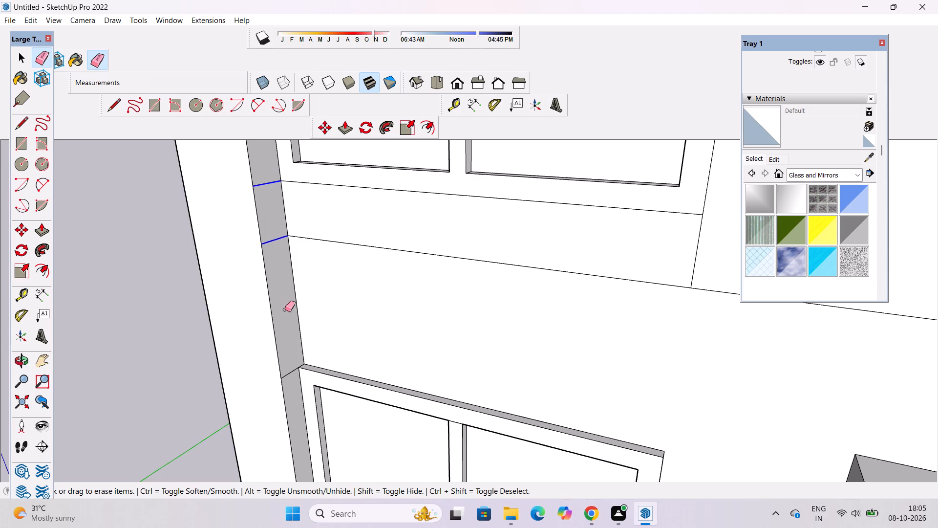
drag(285, 309, 290, 371)
Erase the short vertical seam edge on the wall base beside the foot of the corner strip.
scroll(299, 151, down, 16)
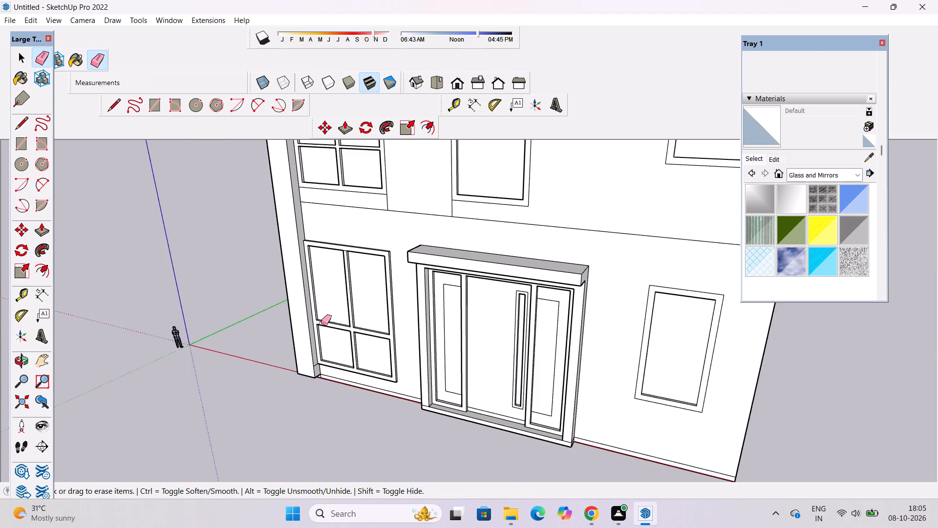
scroll(313, 374, up, 20)
scroll(313, 374, up, 1)
drag(308, 290, 308, 313)
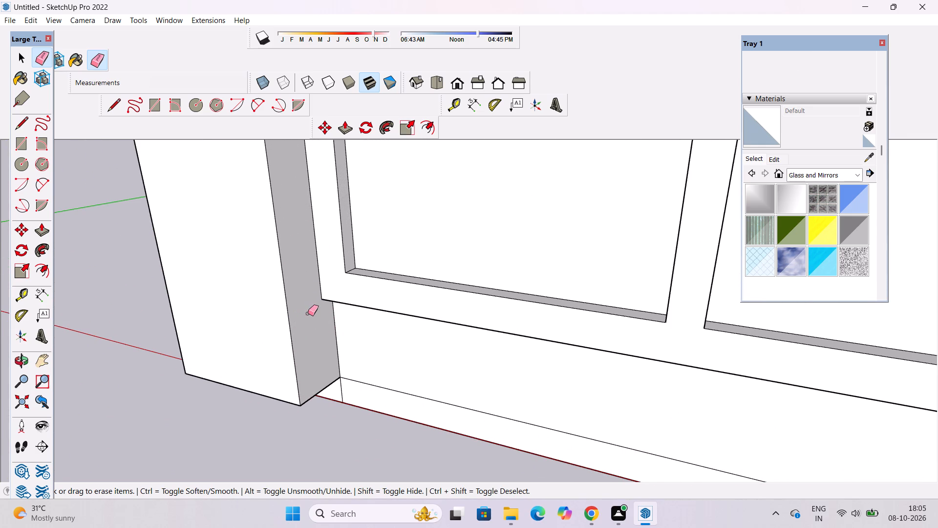
scroll(338, 404, up, 1)
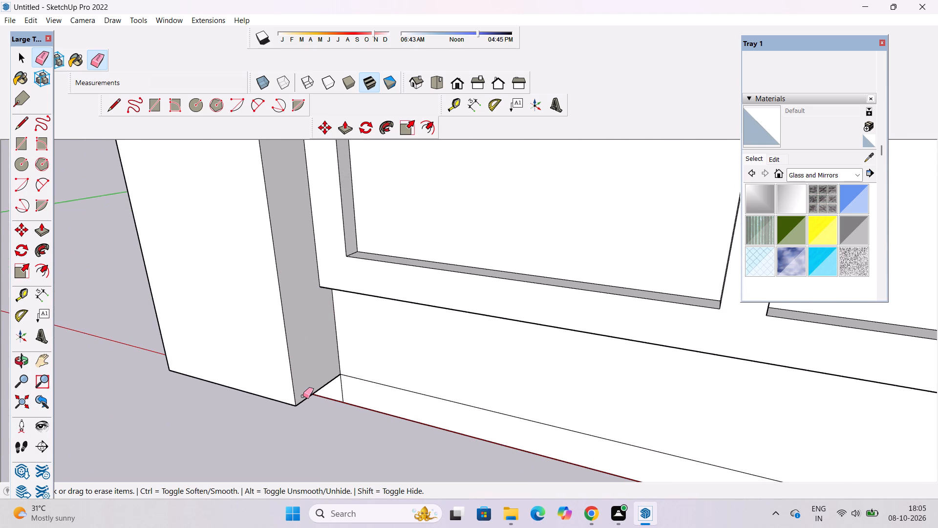
scroll(310, 441, up, 6)
drag(362, 368, 357, 369)
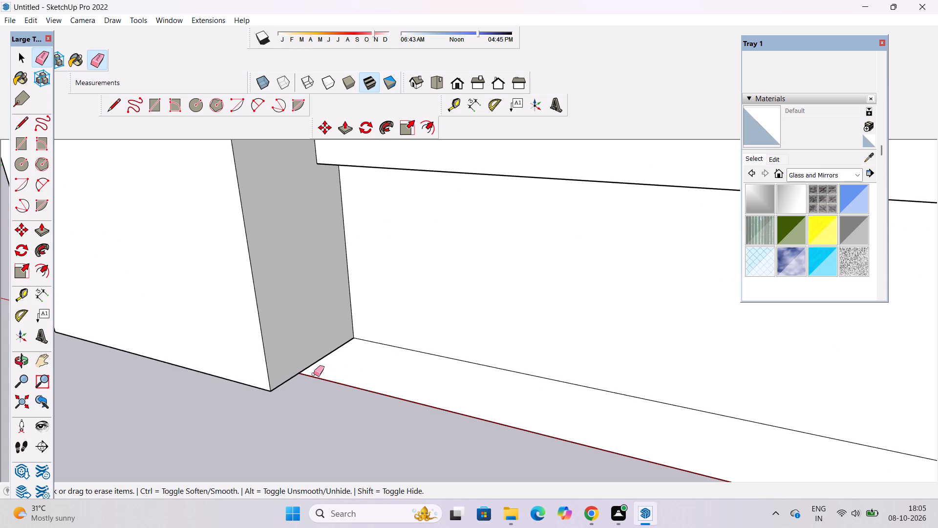
Examine the foot of the corner strip and the whole front facade for leftover seam edges.
key(o)
scroll(301, 335, down, 3)
scroll(304, 383, down, 3)
drag(312, 395, 349, 374)
scroll(349, 374, down, 3)
scroll(784, 24, down, 3)
drag(786, 61, 912, 75)
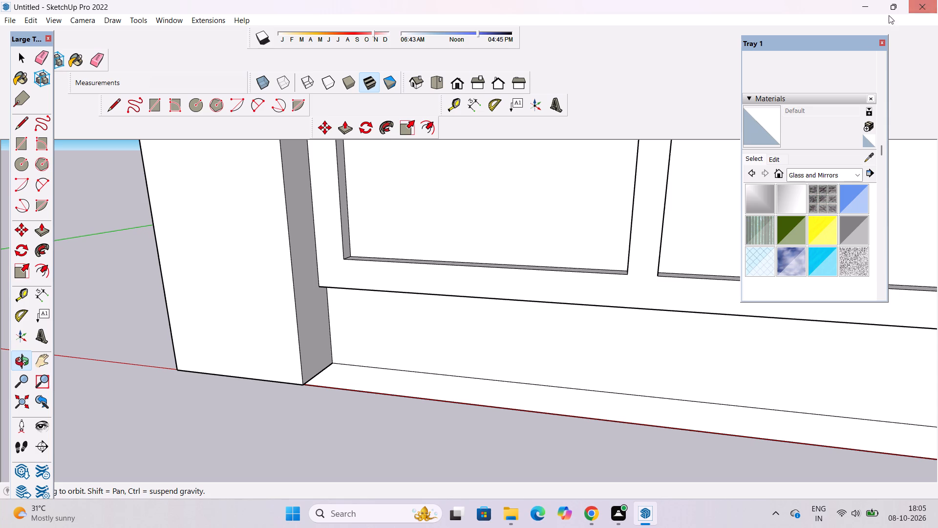
scroll(891, 9, down, 4)
scroll(423, 311, down, 6)
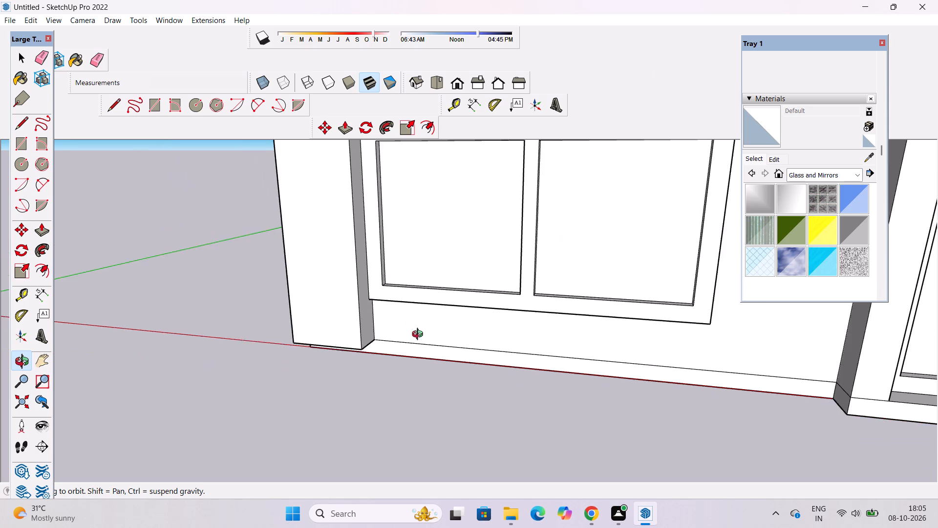
scroll(420, 335, down, 7)
shift+drag(472, 301, 466, 399)
drag(468, 409, 512, 277)
scroll(512, 271, down, 7)
shift+drag(526, 265, 464, 327)
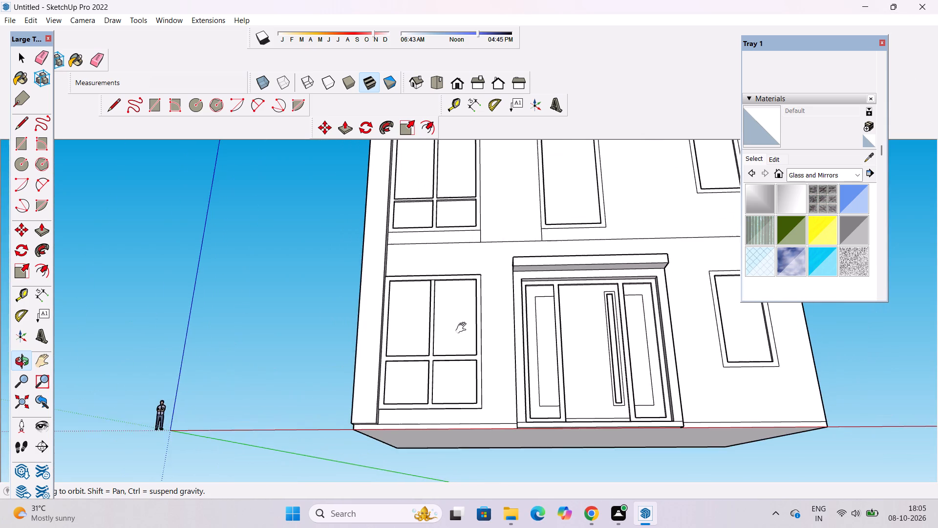
scroll(457, 325, up, 4)
scroll(468, 315, down, 5)
shift+drag(586, 319, 471, 306)
scroll(478, 274, down, 11)
shift+drag(490, 263, 514, 433)
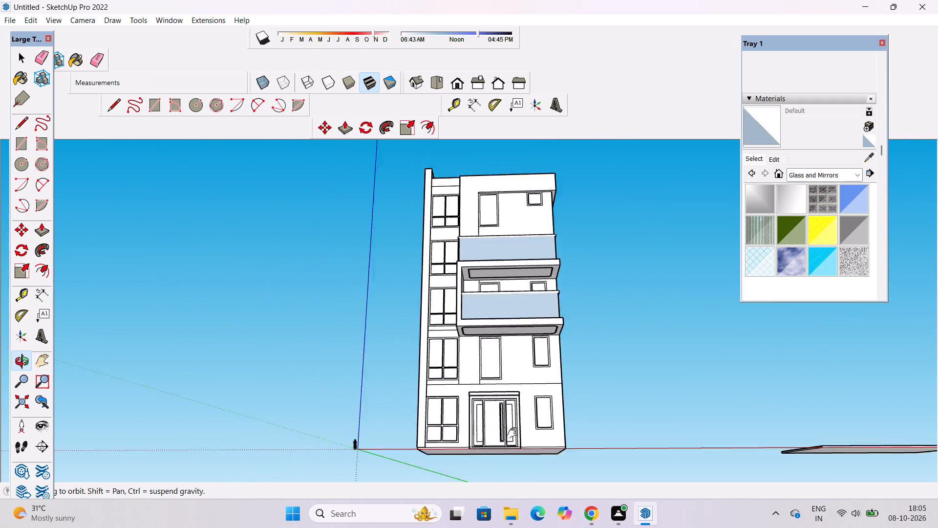
shift+drag(514, 433, 519, 459)
shift+drag(521, 457, 507, 357)
shift+drag(507, 357, 520, 436)
drag(534, 344, 542, 418)
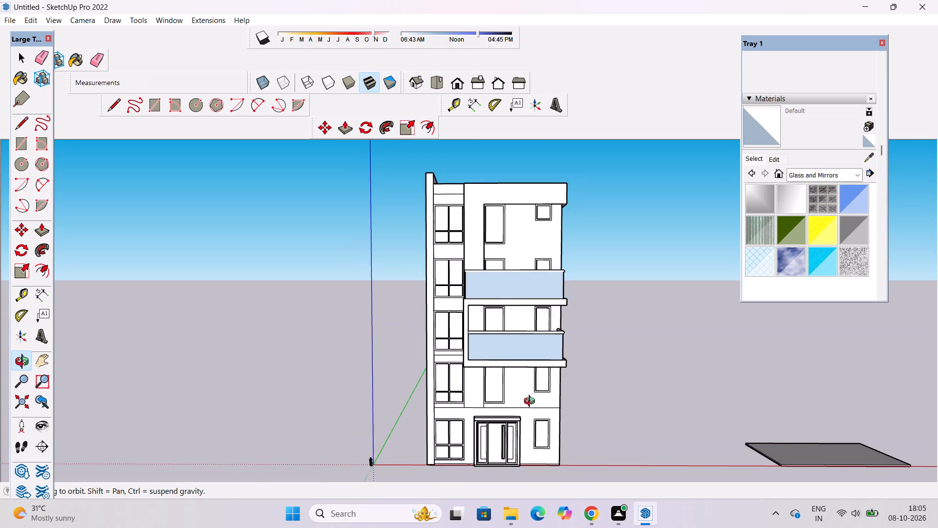
scroll(532, 402, up, 4)
shift+drag(534, 399, 518, 394)
drag(671, 347, 701, 323)
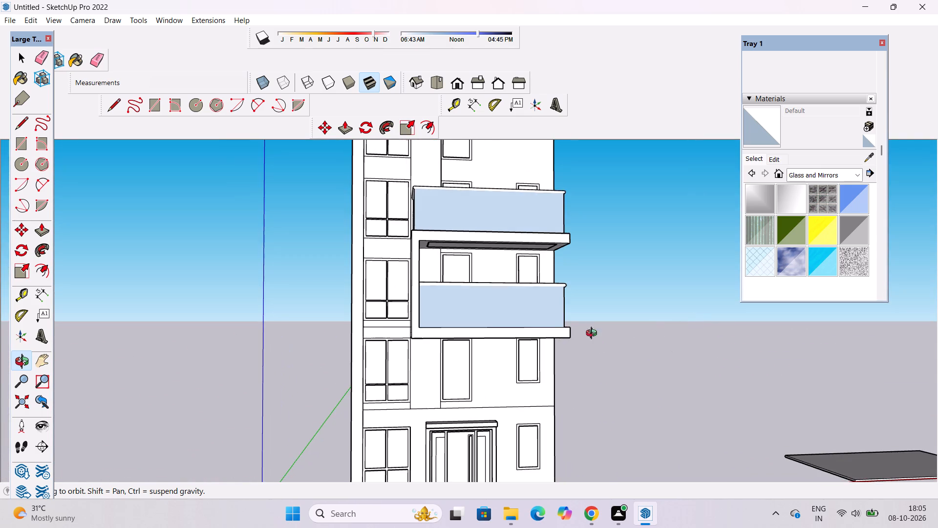
Erase the short horizontal seam edge across the side reveal of the wider opening behind the lower balcony.
scroll(562, 336, up, 2)
drag(563, 332, 291, 355)
scroll(405, 292, up, 4)
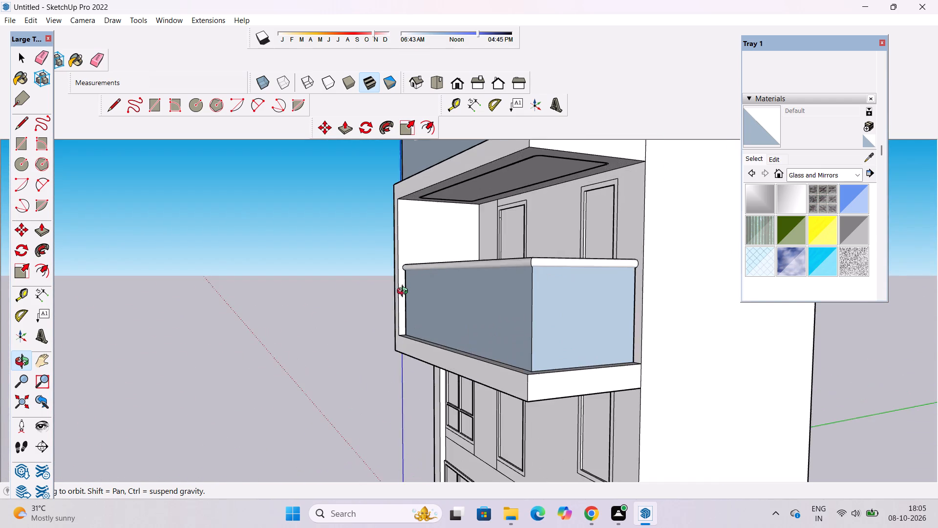
scroll(438, 282, up, 3)
drag(452, 207, 463, 172)
scroll(501, 211, up, 10)
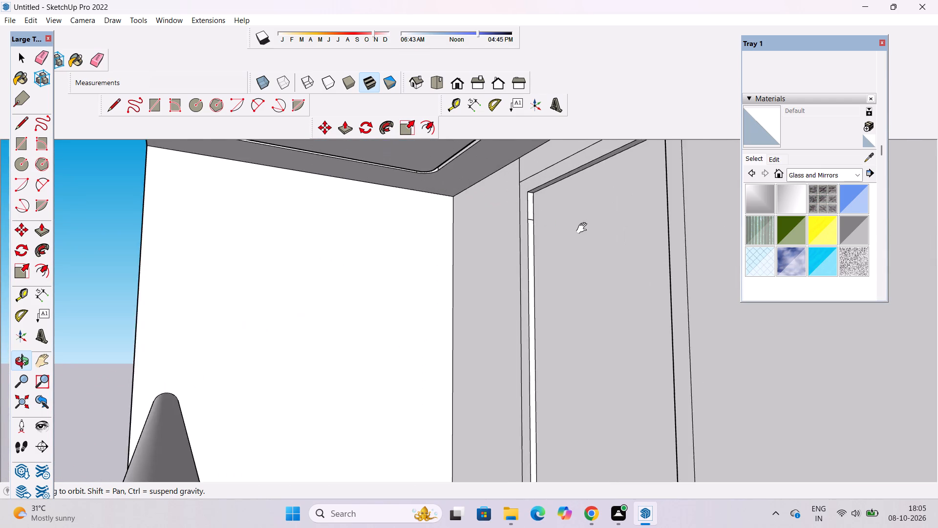
shift+drag(584, 229, 530, 240)
shift+drag(522, 240, 489, 266)
scroll(485, 267, up, 8)
key(e)
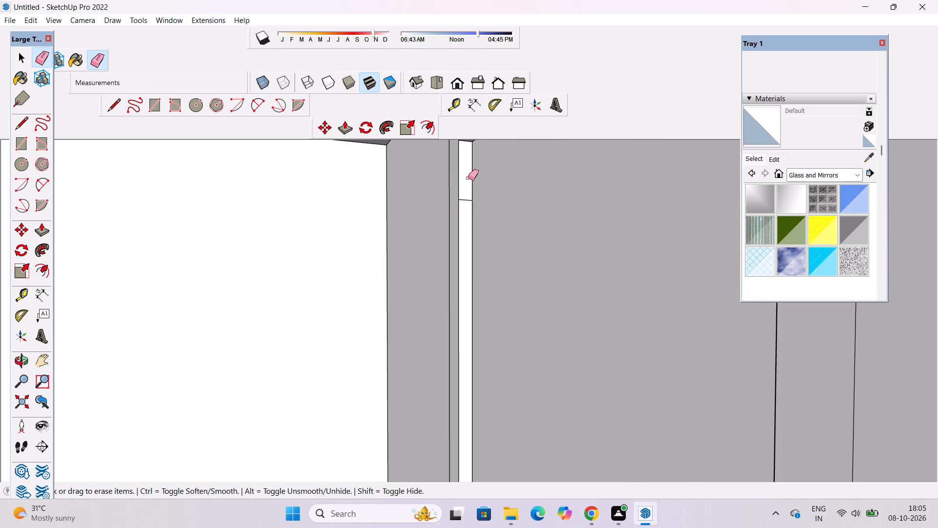
drag(467, 185, 467, 196)
key(space)
Examine the lower balcony's openings, side wall, railing and soffit for leftover edges.
key(o)
scroll(475, 178, down, 5)
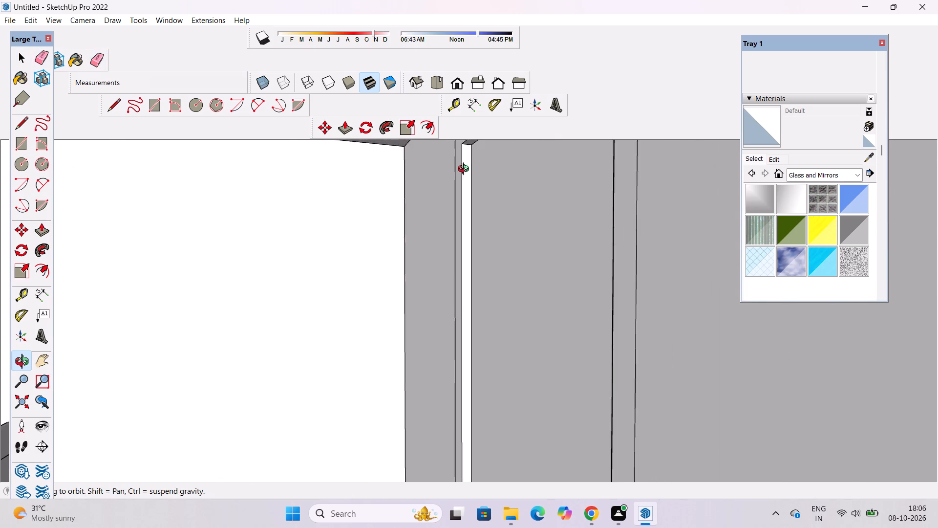
scroll(466, 170, down, 7)
drag(487, 315, 688, 359)
shift+drag(698, 353, 480, 283)
drag(479, 284, 530, 394)
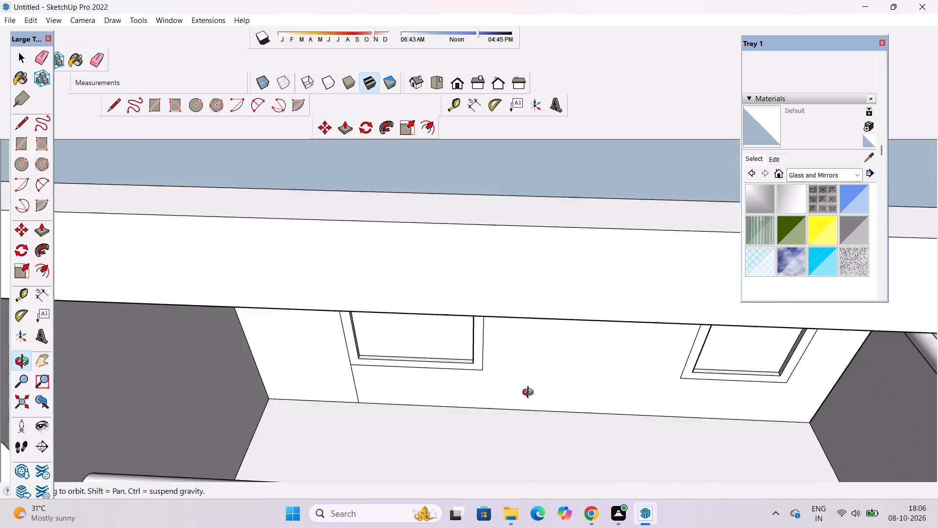
drag(530, 394, 532, 403)
drag(518, 415, 507, 364)
shift+drag(648, 321, 430, 374)
drag(485, 374, 492, 275)
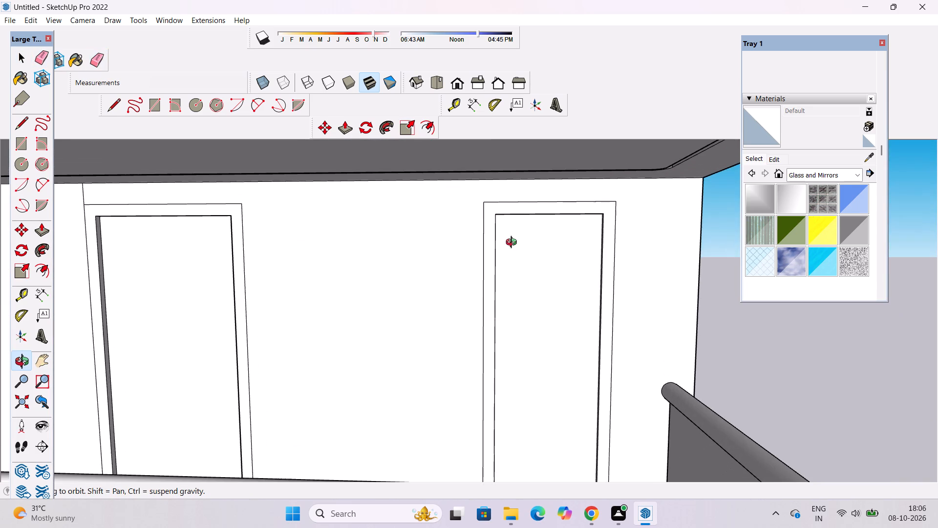
scroll(562, 274, up, 3)
drag(594, 283, 256, 333)
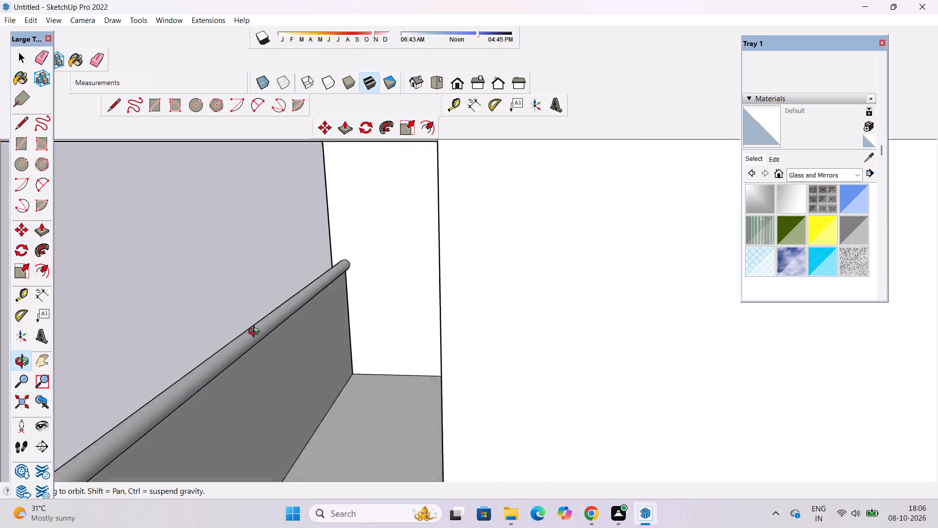
drag(256, 333, 616, 239)
scroll(615, 233, down, 6)
drag(616, 306, 641, 379)
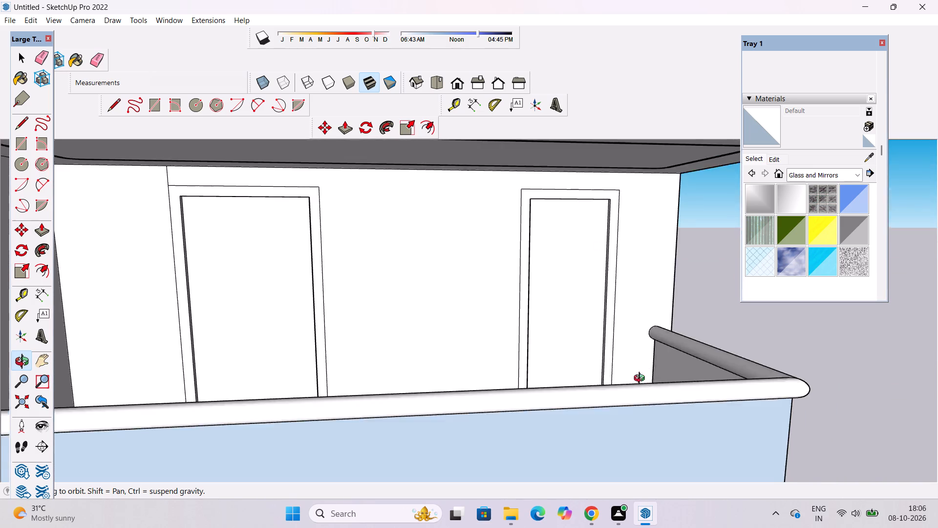
drag(641, 379, 444, 363)
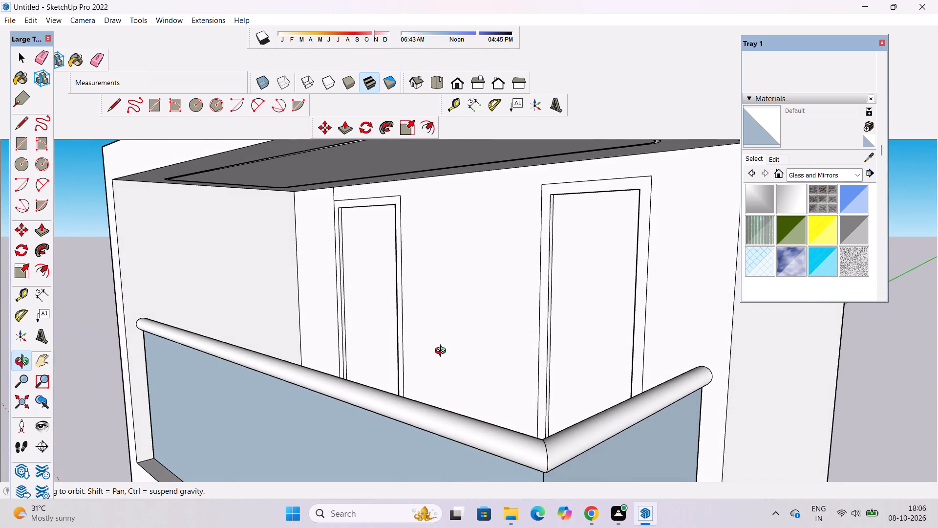
scroll(433, 330, down, 6)
scroll(390, 284, up, 5)
shift+drag(398, 325, 422, 245)
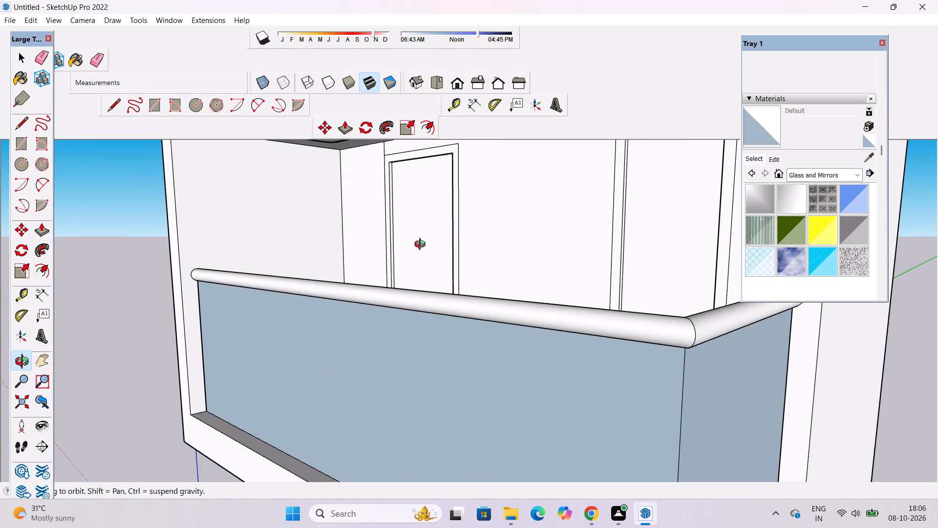
scroll(412, 264, down, 4)
drag(392, 285, 532, 323)
shift+drag(532, 323, 416, 423)
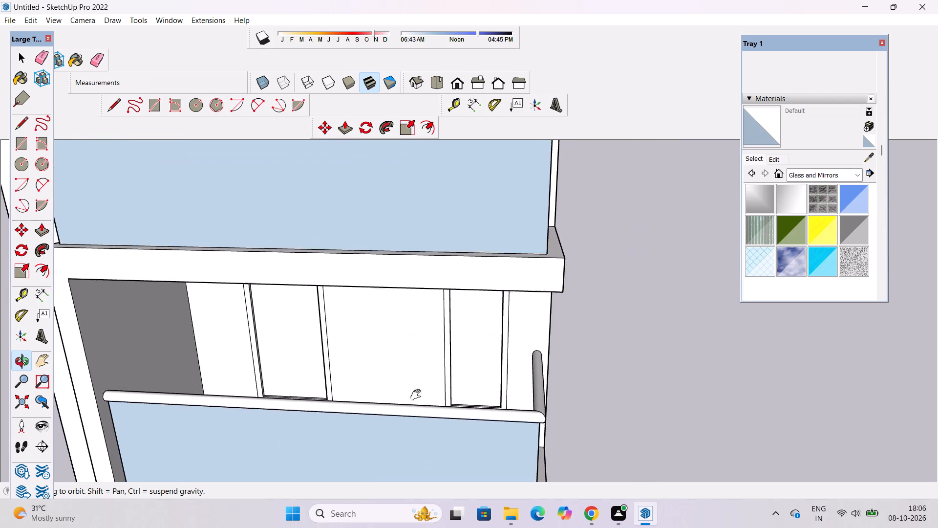
Examine the lower storeys, entrance and balcony fronts of the facade from the front.
scroll(413, 345, down, 7)
shift+drag(421, 402, 465, 294)
drag(477, 427, 482, 345)
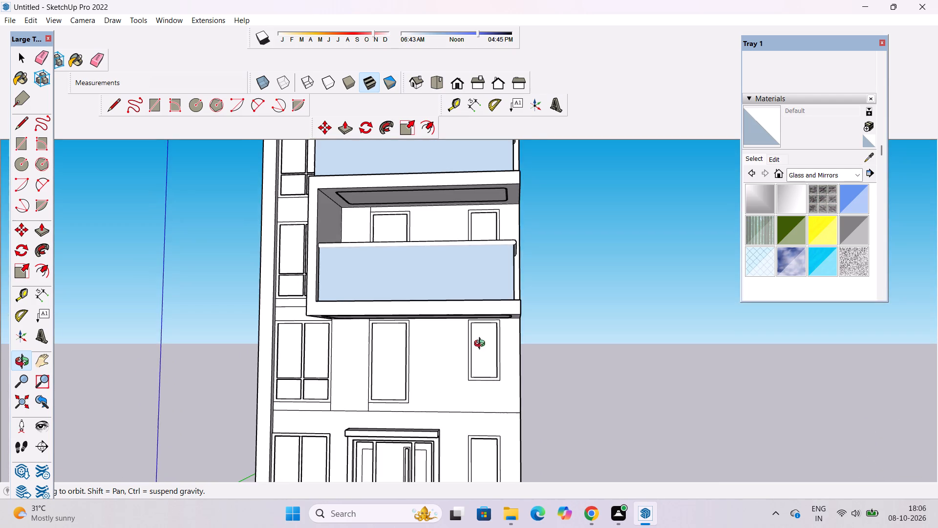
scroll(473, 361, up, 4)
drag(476, 382, 487, 285)
scroll(487, 298, down, 5)
drag(487, 347, 500, 382)
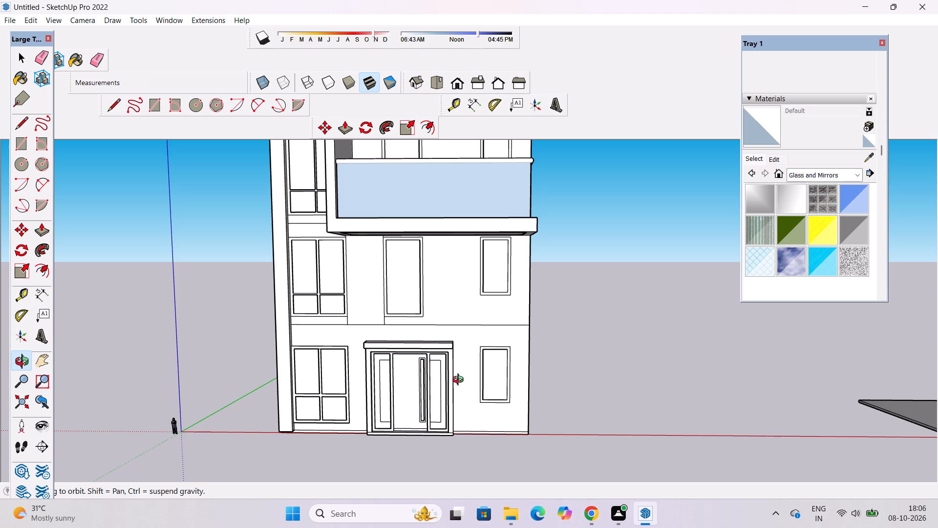
shift+drag(461, 383, 473, 359)
shift+drag(472, 368, 469, 387)
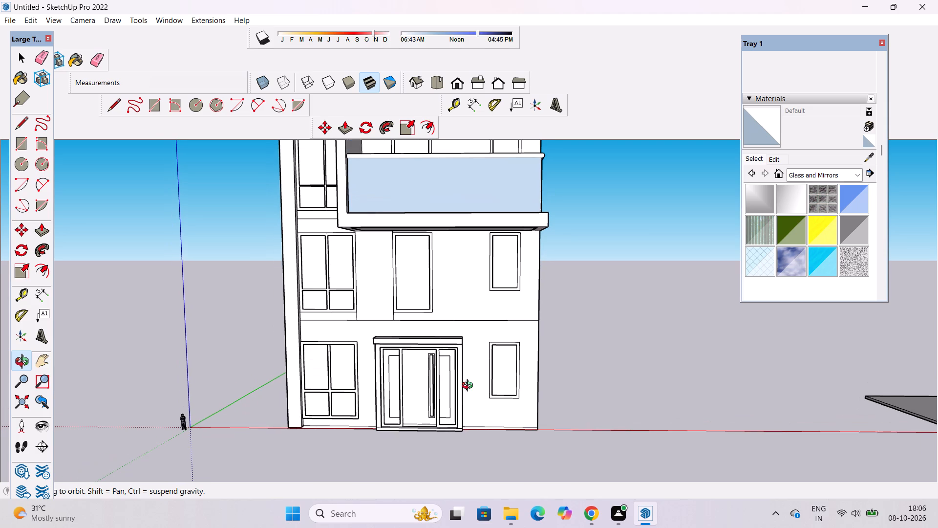
shift+drag(472, 387, 478, 401)
drag(487, 383, 487, 359)
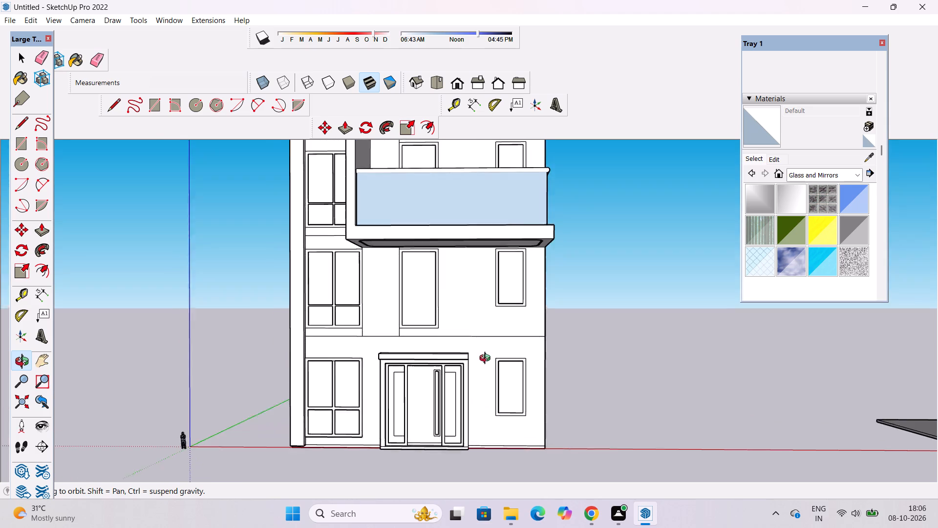
drag(487, 359, 487, 354)
scroll(476, 340, up, 4)
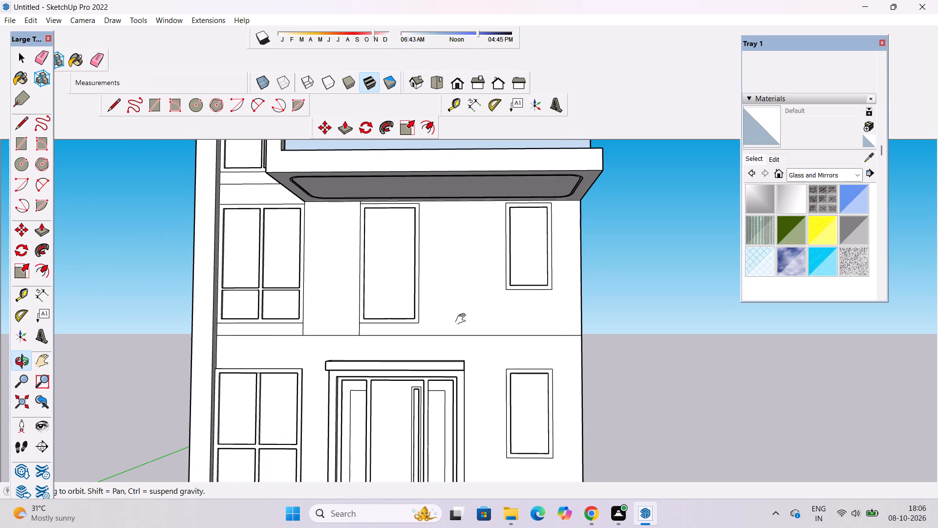
shift+drag(463, 319, 450, 360)
scroll(453, 340, down, 5)
shift+drag(455, 336, 455, 371)
shift+drag(457, 372, 460, 390)
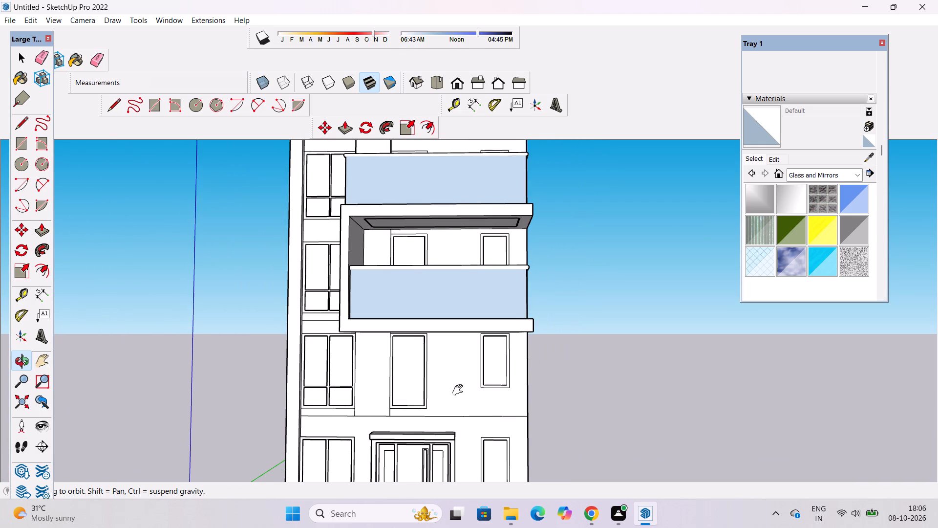
shift+drag(460, 390, 461, 389)
Paint the front glass panels of the lower and upper balconies with Translucent Glass Gray.
click(854, 232)
click(478, 289)
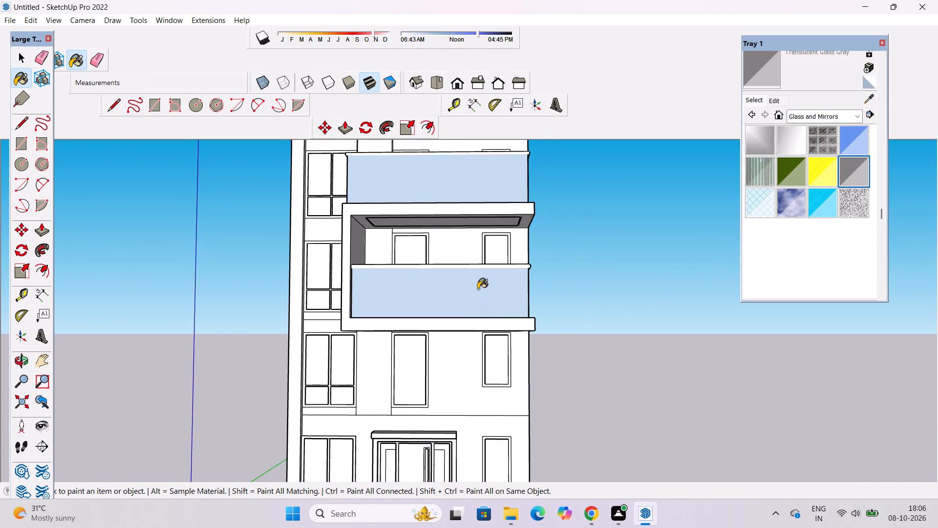
scroll(420, 310, down, 6)
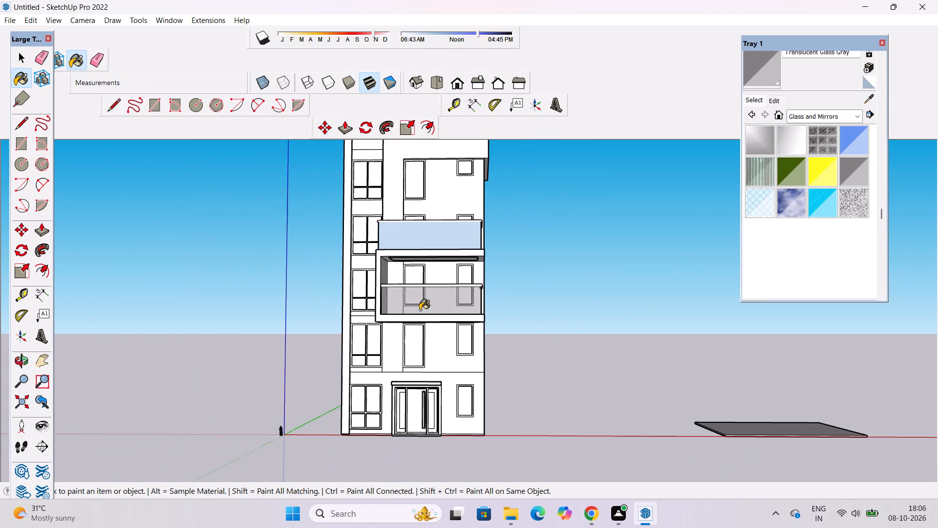
scroll(439, 230, up, 5)
click(442, 237)
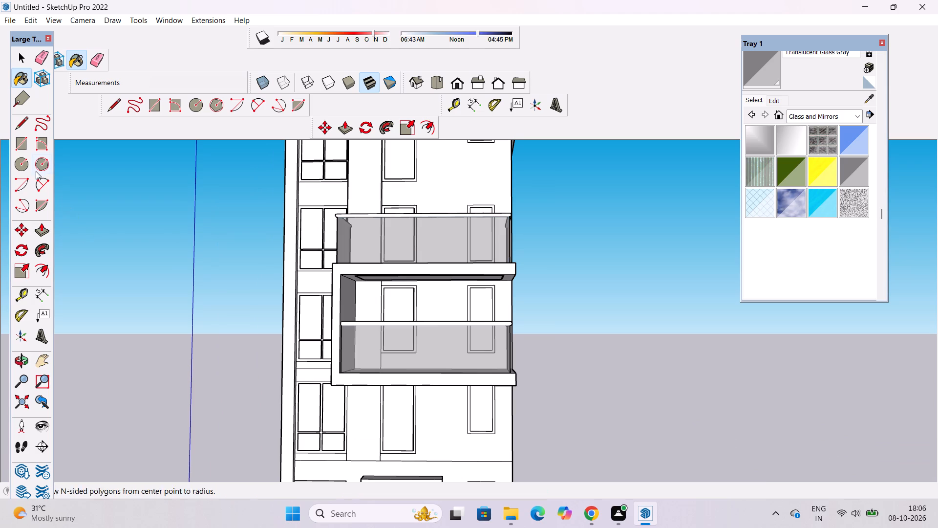
click(21, 361)
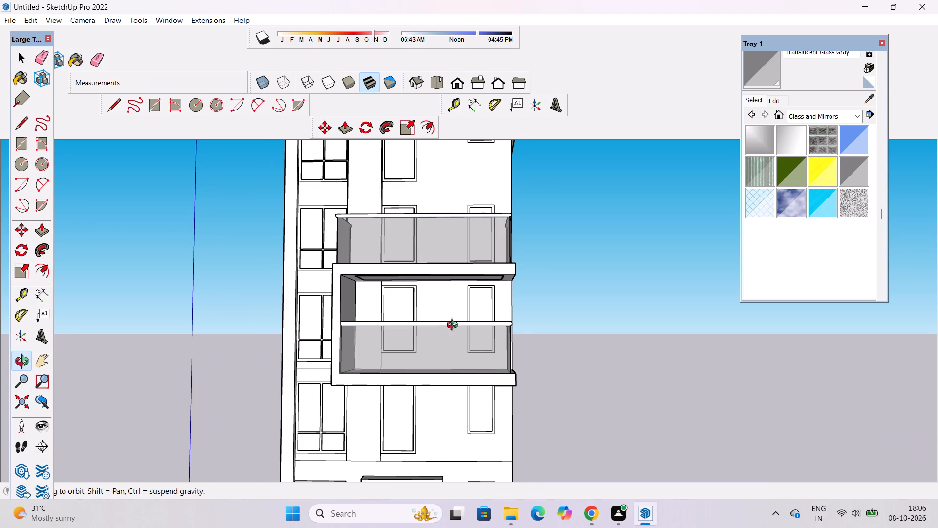
Paint the end glass panels beside the blank side wall on both balconies with Translucent Glass Gray.
drag(523, 328, 371, 375)
scroll(494, 244, up, 4)
drag(521, 267, 458, 297)
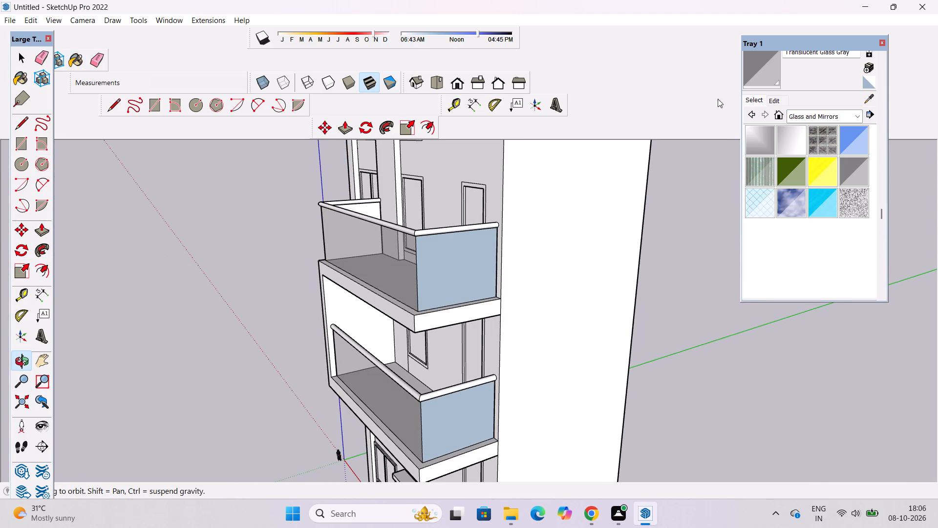
click(765, 59)
click(459, 285)
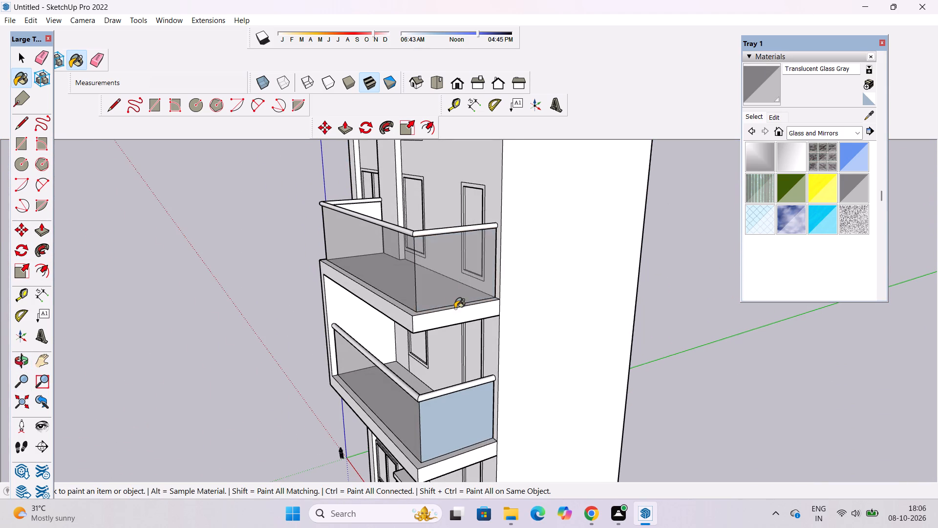
scroll(452, 306, down, 5)
scroll(442, 388, up, 5)
click(449, 389)
key(o)
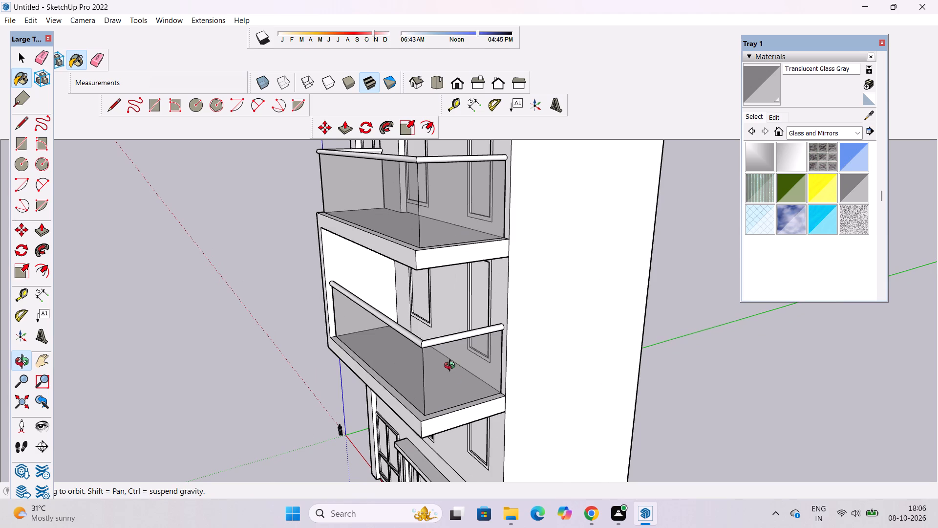
Paint the upper balcony's opposite end glass panel, nearest the stacked window column, with Translucent Glass Gray.
scroll(452, 367, down, 5)
drag(323, 348, 705, 308)
drag(460, 268, 417, 279)
shift+drag(417, 279, 428, 275)
click(766, 84)
click(416, 254)
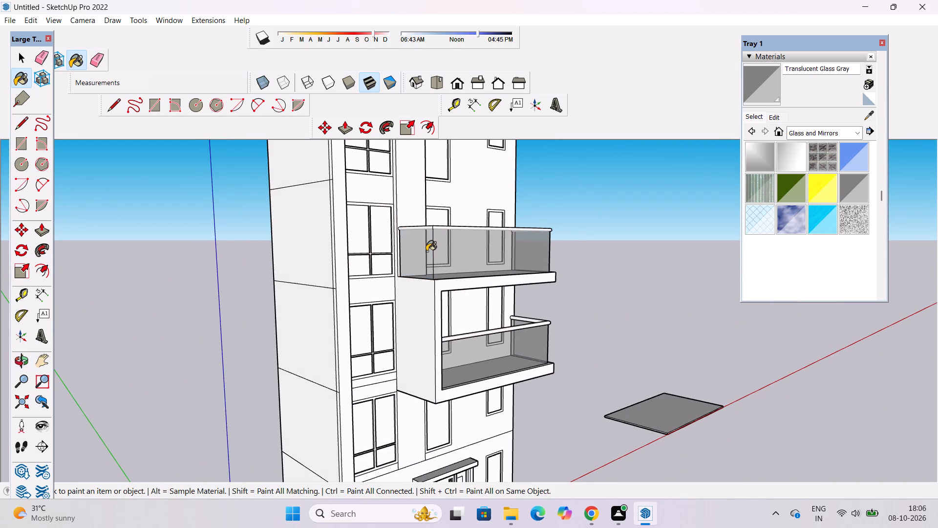
Lighten the colour of the Translucent Glass Gray material to a very pale gray.
key(space)
key(o)
drag(565, 276, 421, 279)
scroll(443, 265, down, 3)
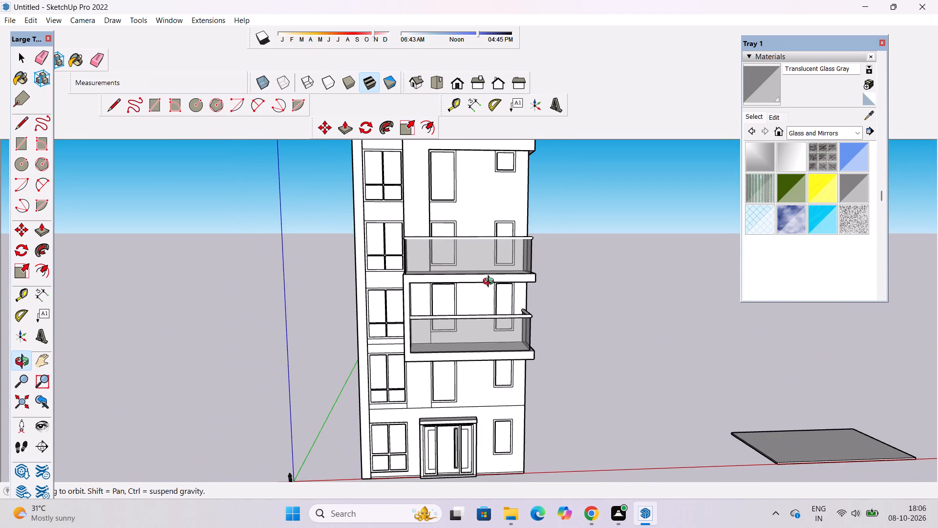
shift+drag(515, 283, 439, 301)
scroll(433, 290, down, 3)
scroll(458, 296, up, 3)
shift+drag(457, 286, 457, 312)
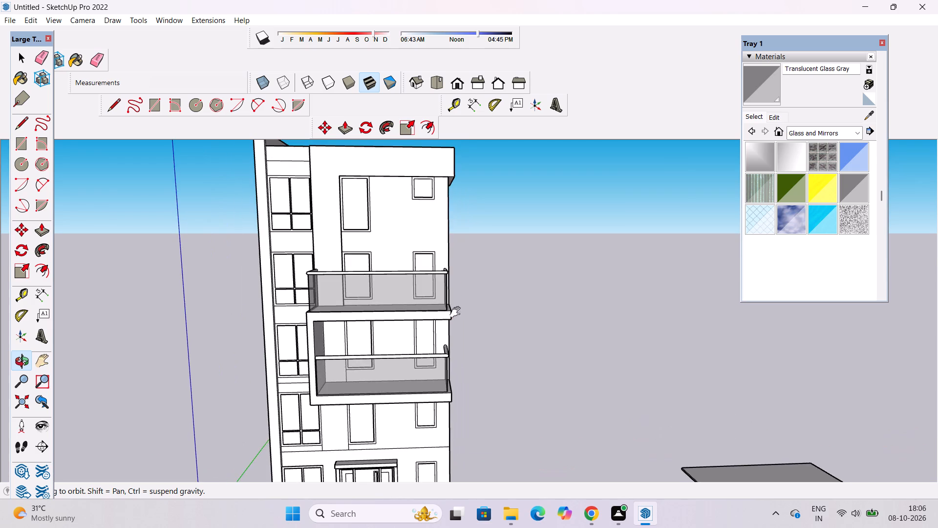
shift+drag(450, 315, 435, 299)
click(773, 115)
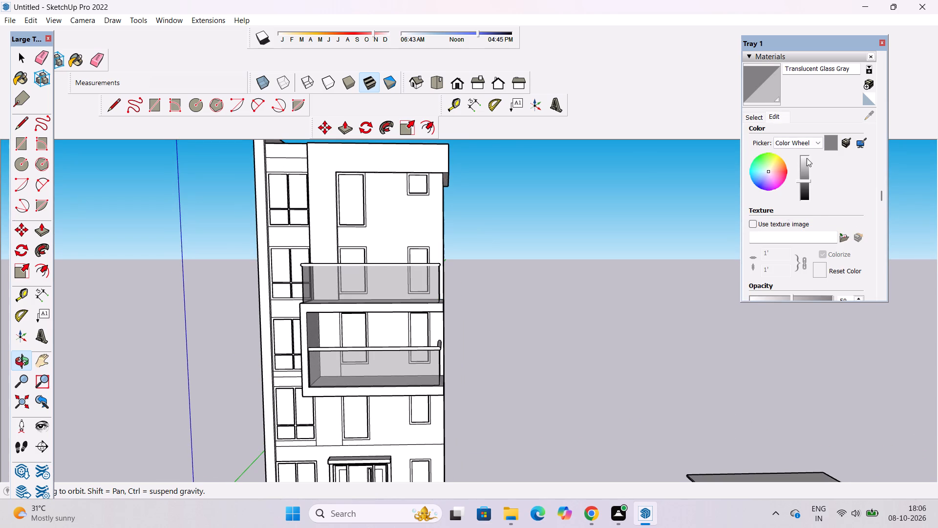
click(804, 173)
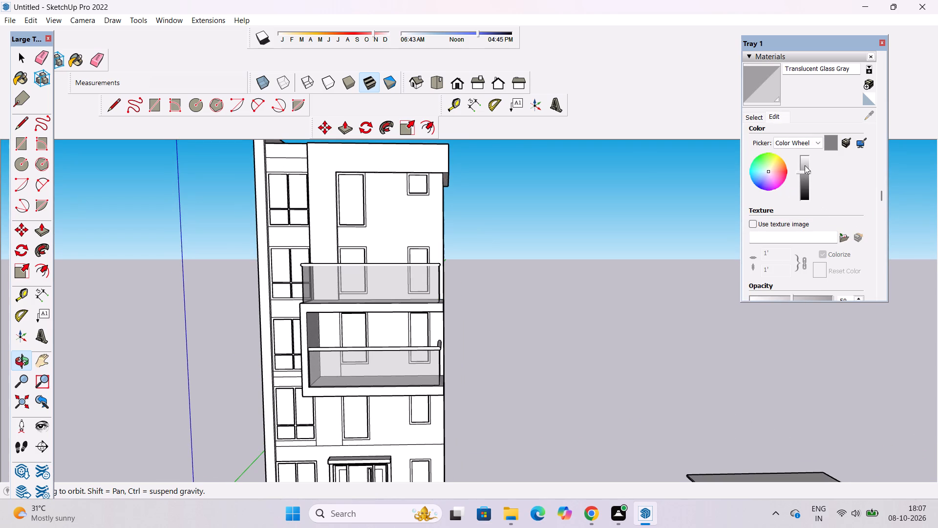
click(805, 165)
Examine the balconies' glass railings and the whole building from the side, from below and from the front.
scroll(356, 306, down, 5)
scroll(386, 290, up, 4)
drag(530, 280, 385, 308)
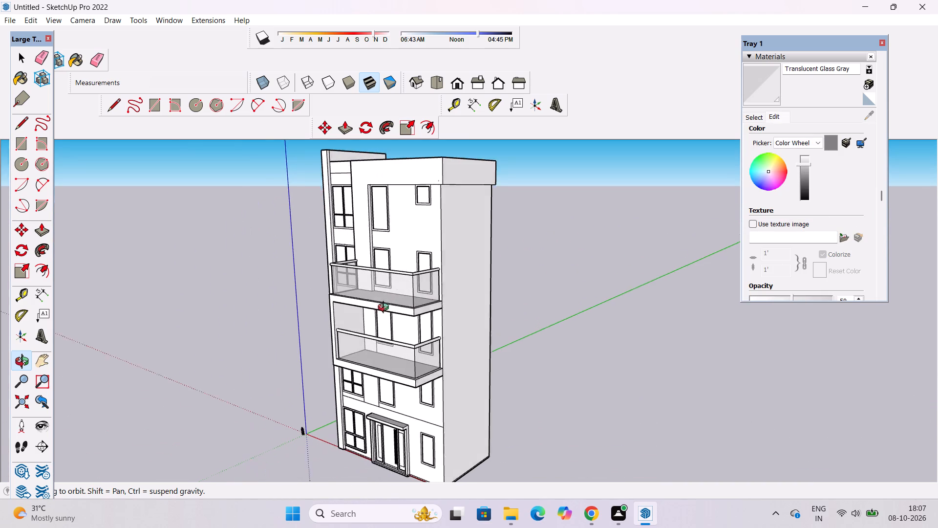
drag(385, 308, 382, 310)
shift+drag(472, 266, 470, 320)
drag(473, 298, 357, 240)
drag(357, 240, 359, 254)
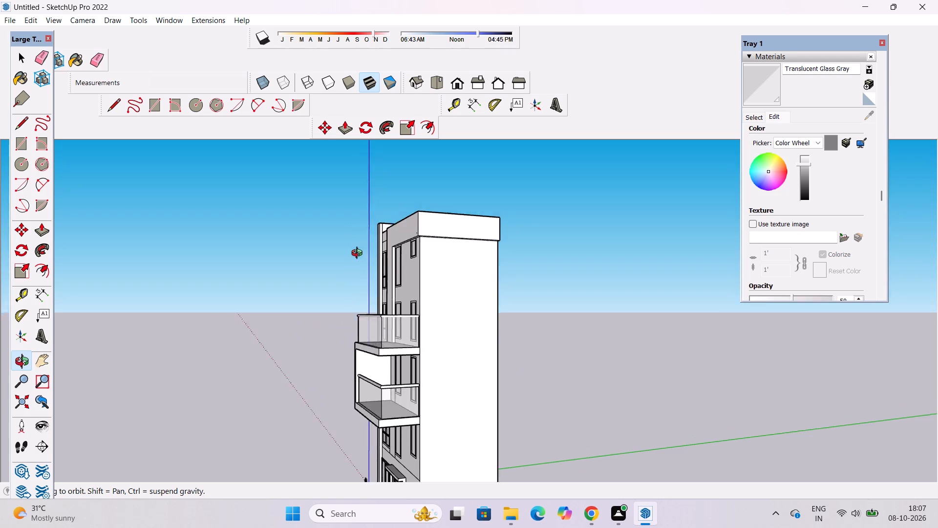
drag(359, 254, 573, 385)
drag(470, 422, 451, 277)
drag(436, 397, 472, 314)
shift+drag(410, 395, 493, 401)
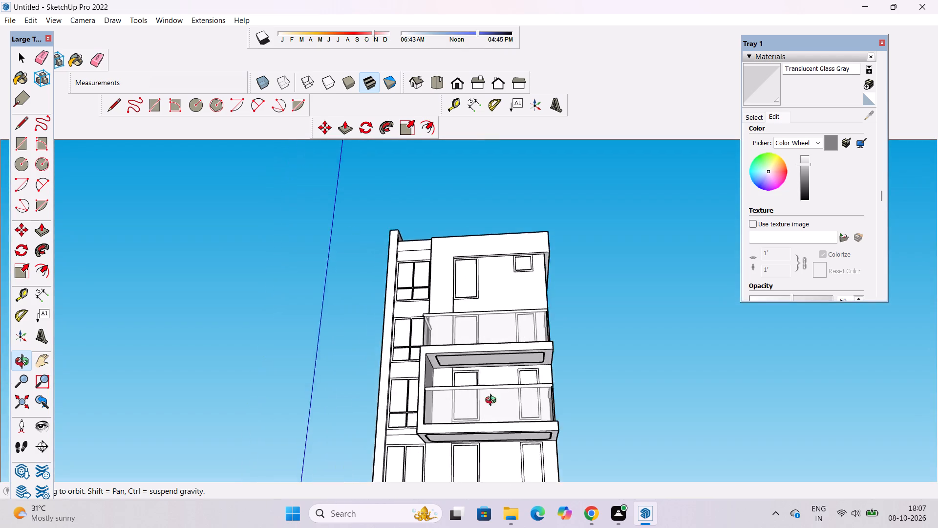
shift+drag(493, 401, 519, 437)
drag(519, 437, 506, 332)
drag(502, 331, 470, 390)
scroll(477, 322, down, 5)
shift+drag(524, 309, 488, 402)
shift+scroll(432, 288, down, 3)
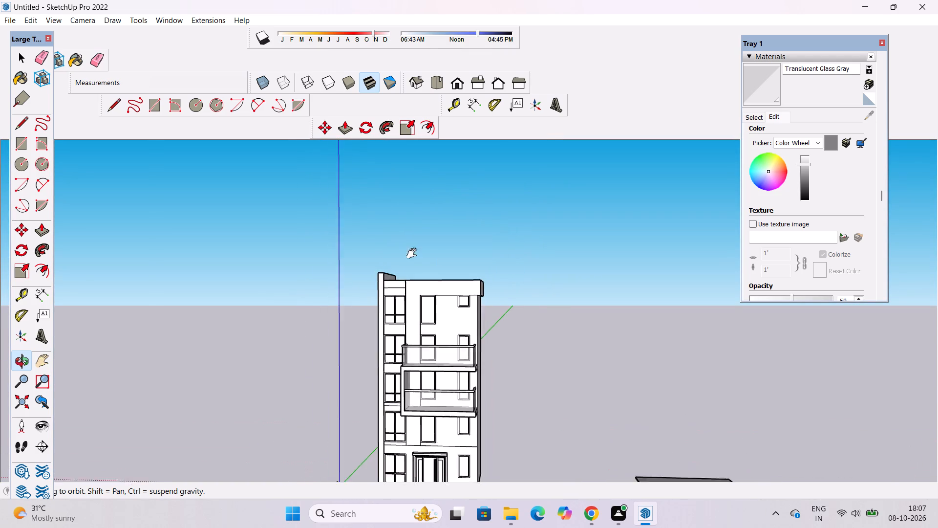
shift+scroll(414, 254, down, 2)
scroll(421, 280, up, 5)
shift+drag(465, 379, 482, 258)
drag(496, 351, 562, 359)
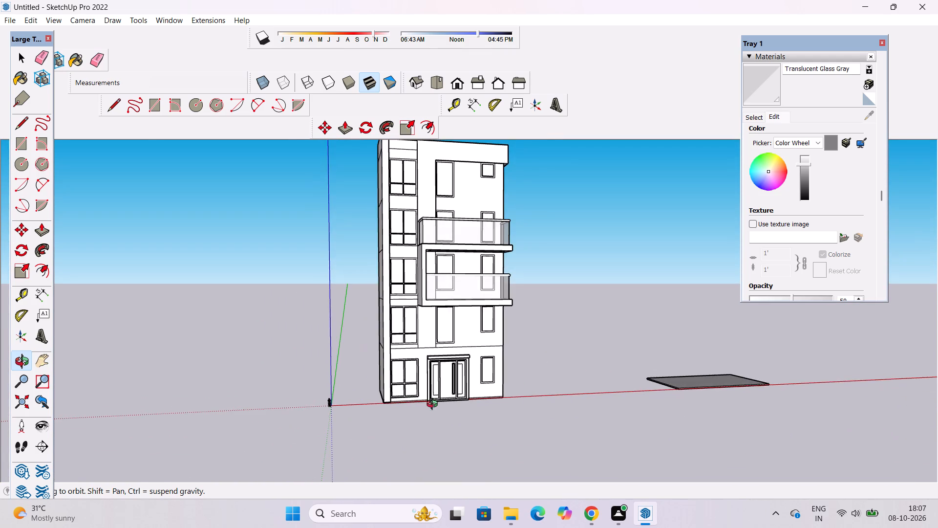
Examine the entrance, the lower-storey windows and the undersides of both balconies.
scroll(432, 404, up, 6)
shift+drag(457, 370, 449, 396)
scroll(472, 386, up, 2)
shift+click(474, 382)
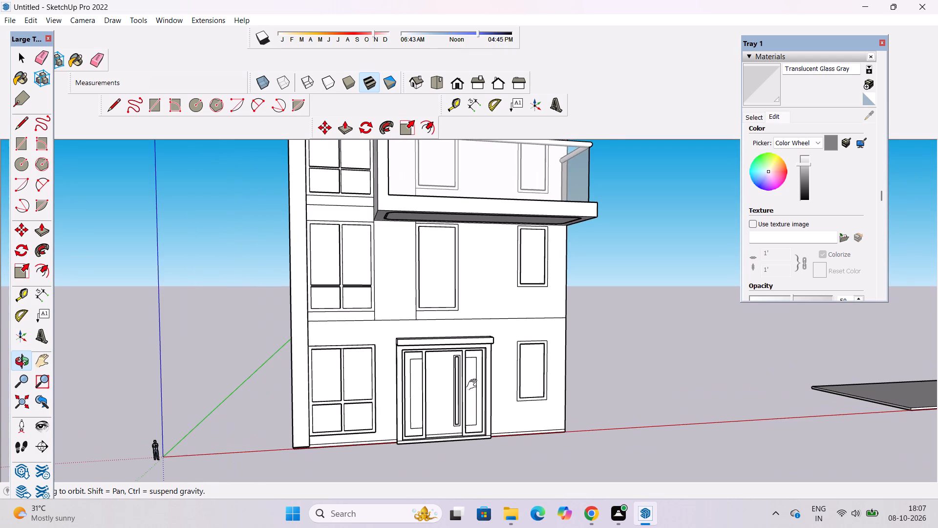
scroll(474, 385, up, 2)
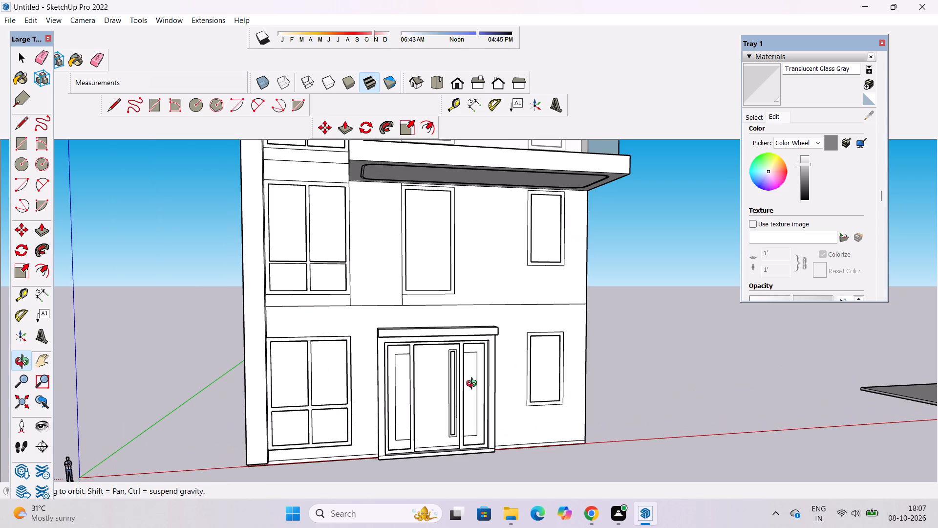
drag(474, 388, 445, 226)
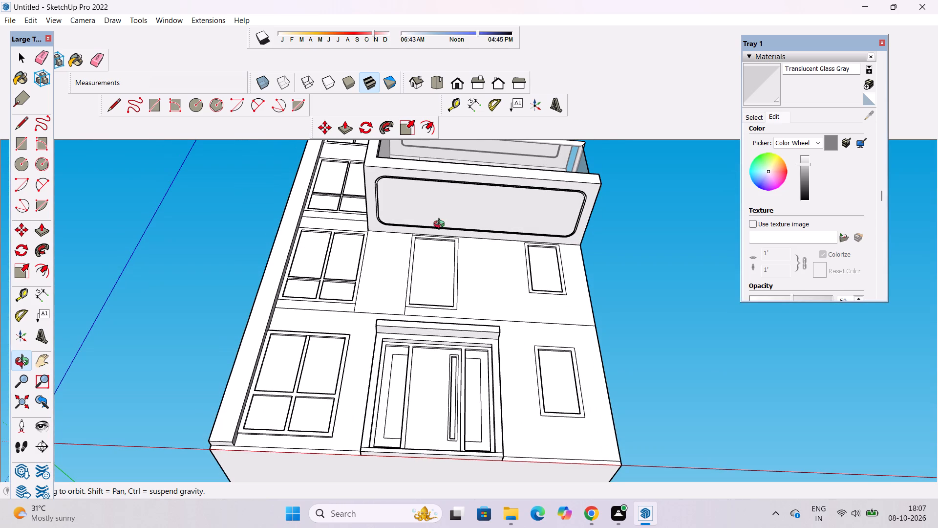
shift+drag(454, 217, 351, 401)
scroll(405, 323, up, 1)
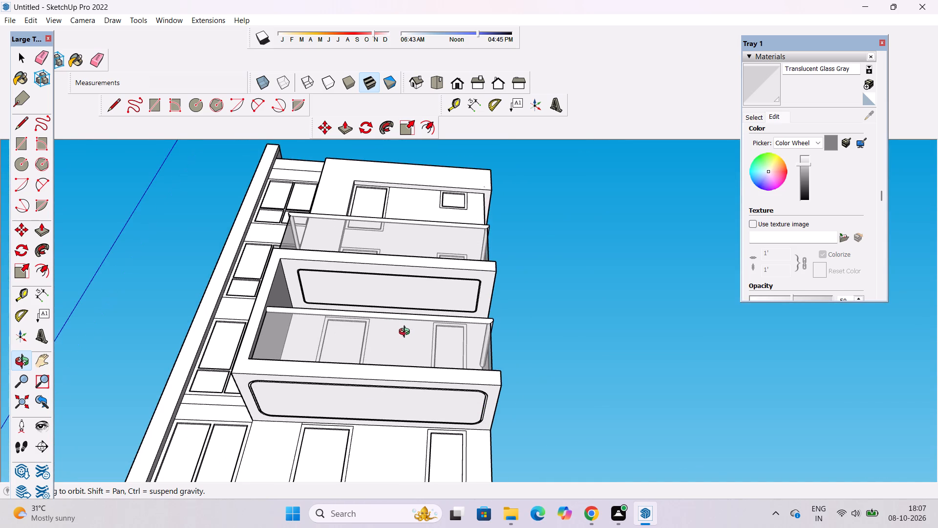
drag(415, 328, 365, 404)
drag(432, 342, 301, 341)
Examine the underside of the roof overhang above the top-storey windows.
scroll(351, 357, up, 2)
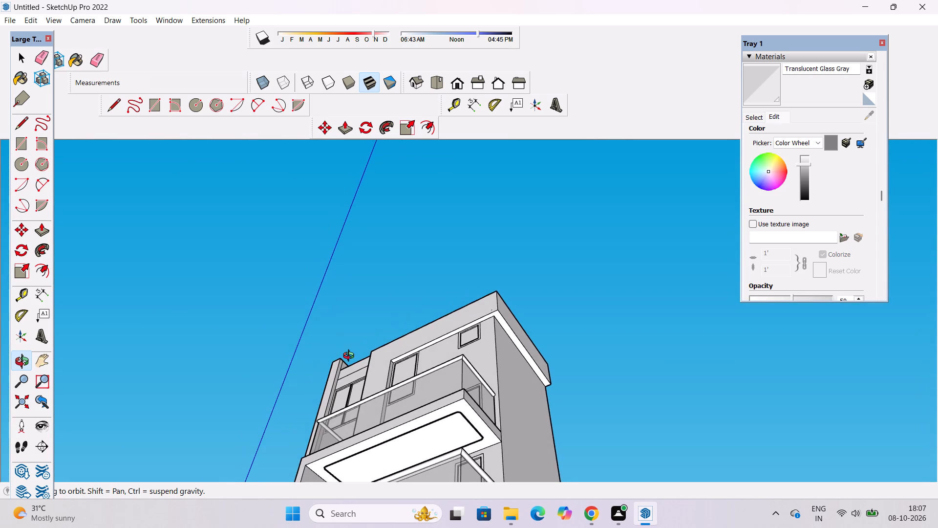
scroll(351, 357, up, 2)
shift+drag(405, 360, 377, 381)
scroll(375, 347, up, 4)
shift+drag(375, 347, 341, 367)
drag(347, 366, 361, 360)
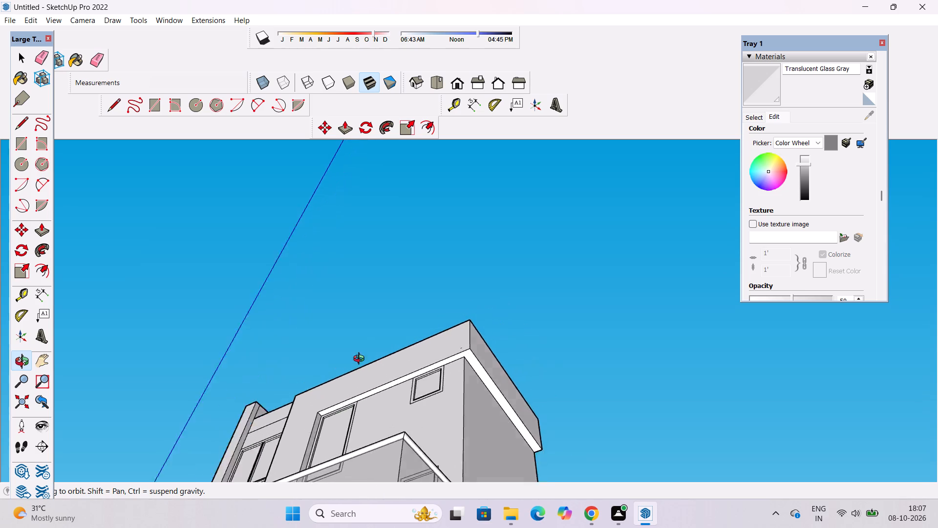
drag(361, 360, 469, 352)
scroll(337, 373, up, 7)
drag(329, 369, 330, 408)
scroll(338, 392, up, 5)
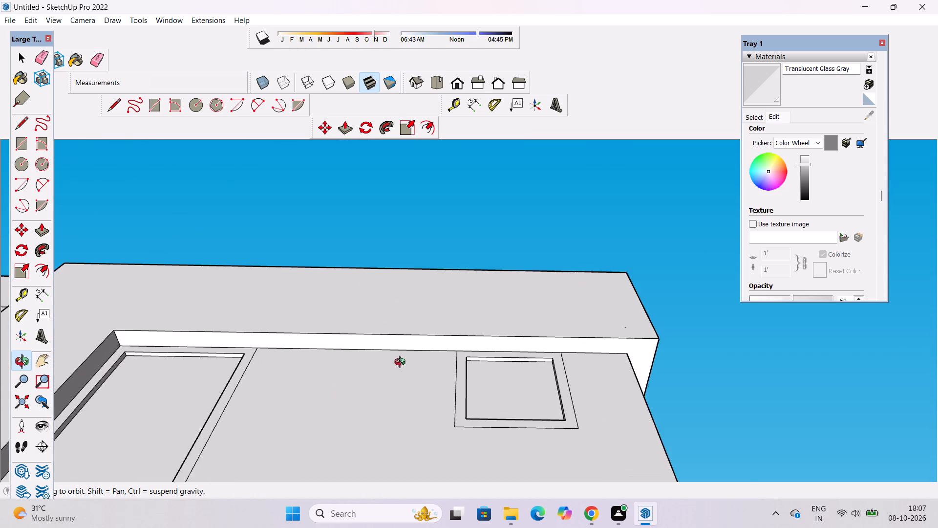
drag(401, 362, 360, 359)
scroll(360, 359, up, 4)
shift+drag(356, 362, 378, 354)
shift+scroll(378, 354, down, 6)
shift+drag(375, 360, 394, 351)
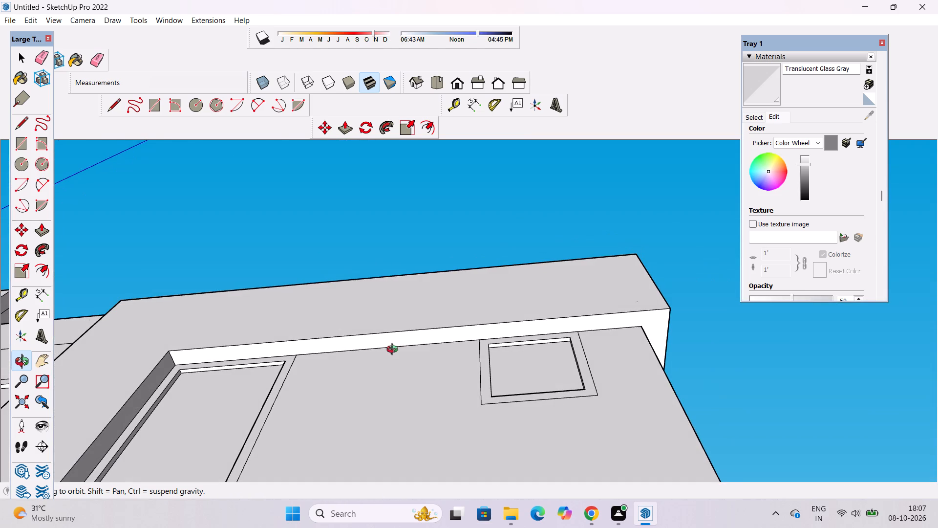
shift+drag(394, 351, 403, 355)
Draw a narrow rectangle about 54' 11" by 4 3/8" along the front underside of the roof overhang.
key(r)
scroll(267, 365, up, 2)
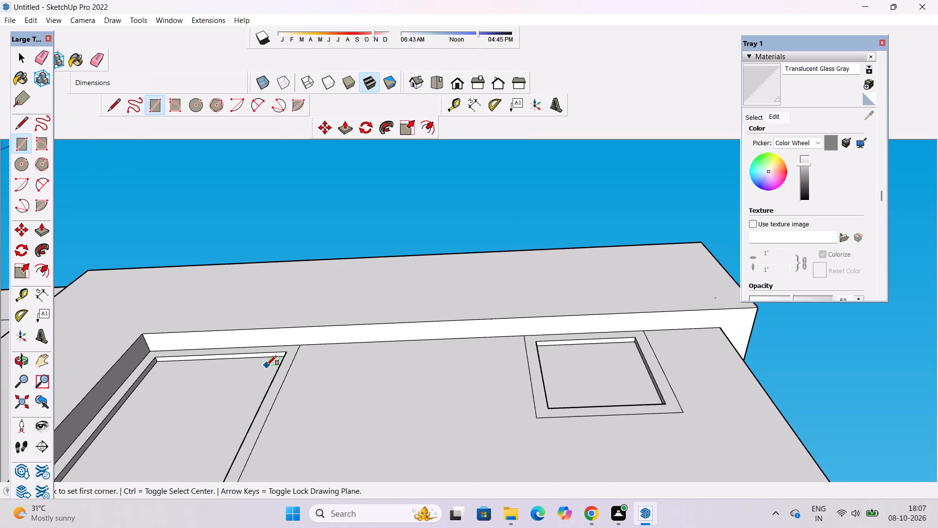
click(153, 108)
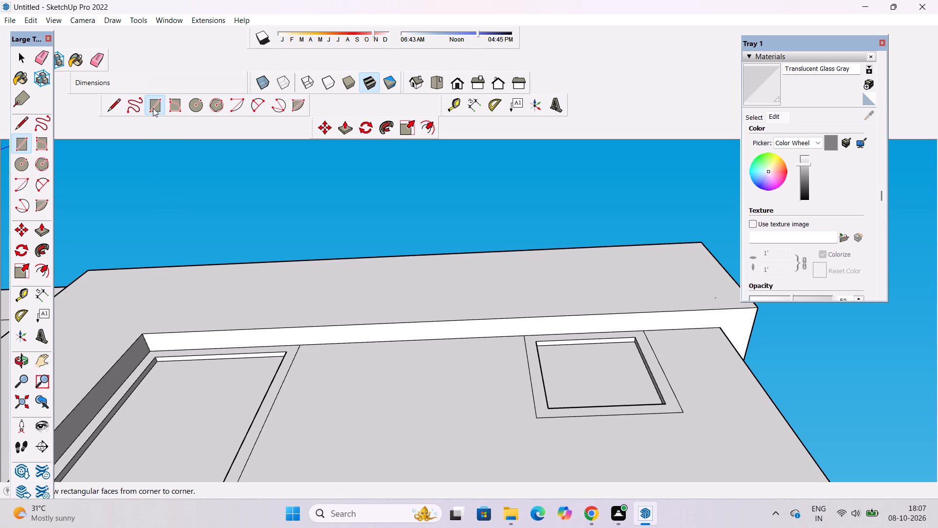
scroll(237, 381, down, 7)
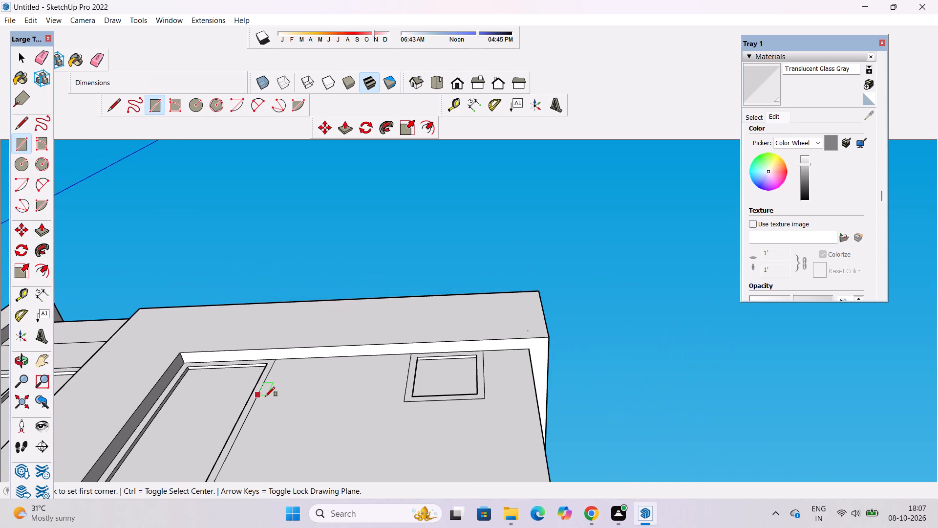
scroll(265, 396, down, 1)
scroll(263, 386, up, 16)
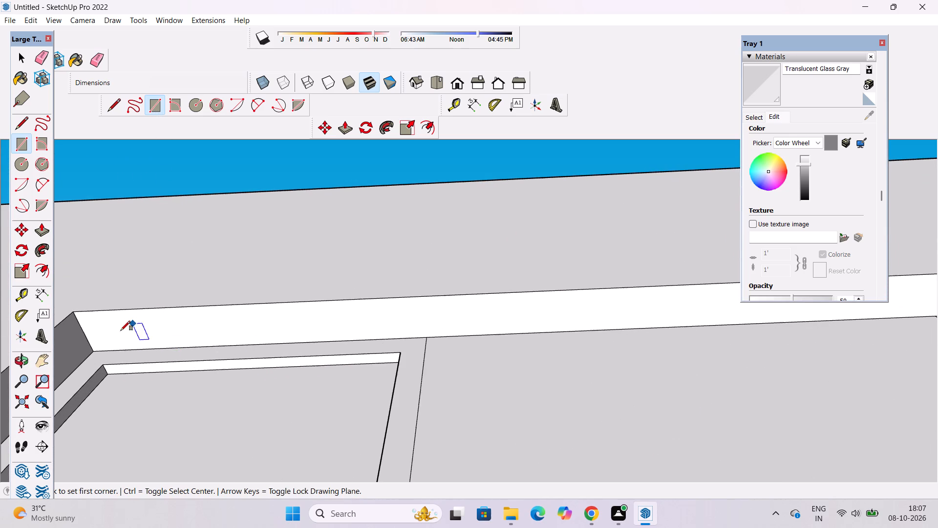
click(95, 331)
scroll(95, 338, down, 14)
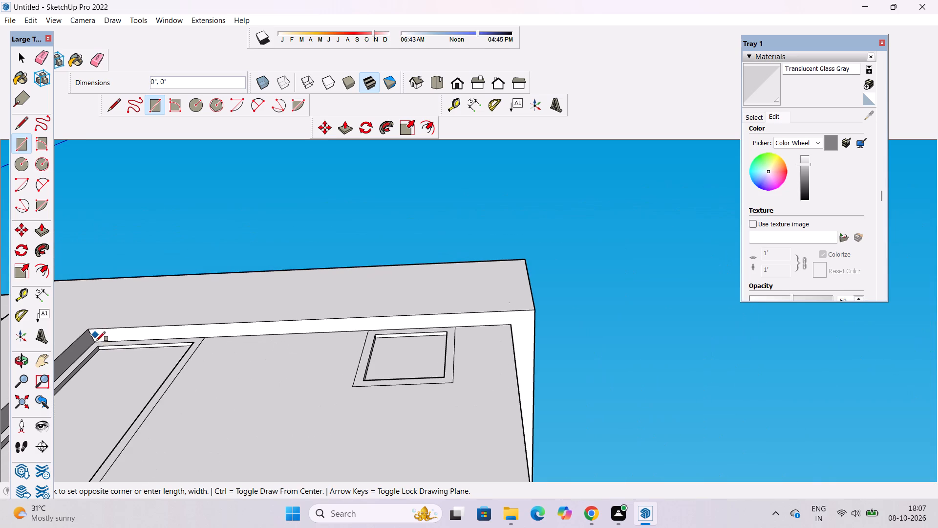
scroll(203, 340, down, 4)
scroll(445, 318, up, 2)
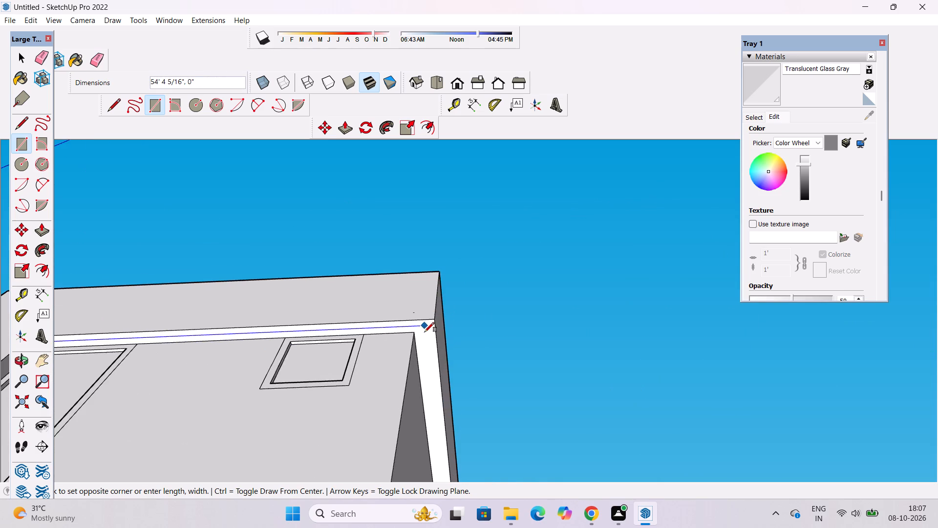
scroll(425, 332, up, 9)
scroll(428, 325, down, 1)
scroll(428, 325, up, 2)
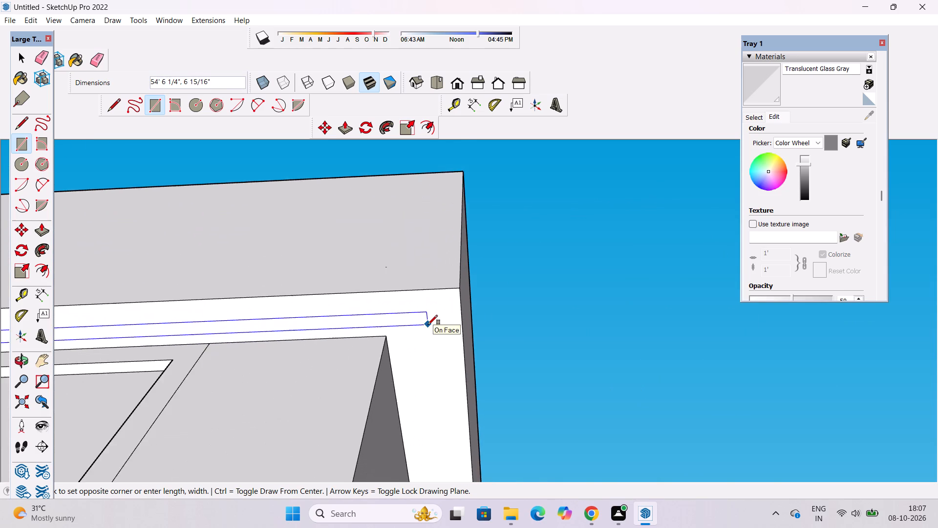
scroll(428, 325, up, 8)
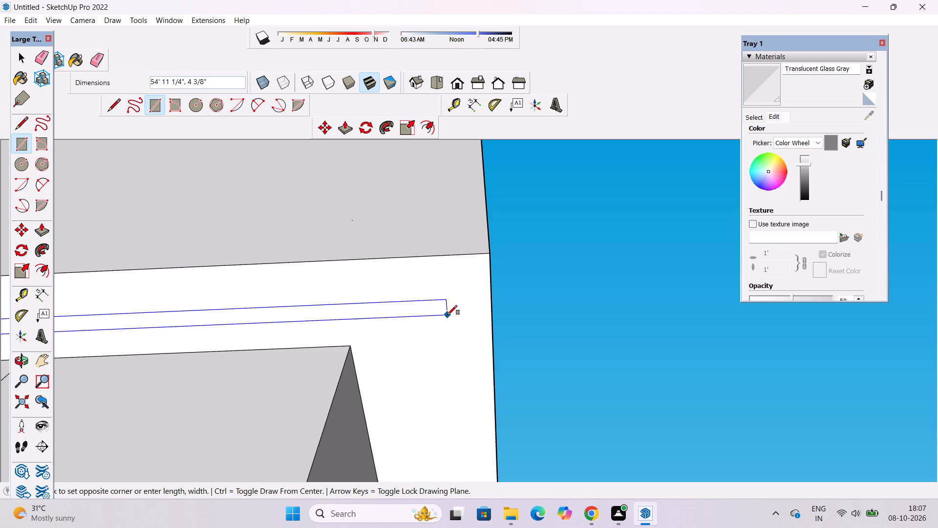
click(448, 315)
Draw a narrow rectangle about 51' by 7 3/16" along the side underside of the roof overhang, from the front strip's end corner to the overhang's rear edge.
click(446, 302)
scroll(432, 305, down, 5)
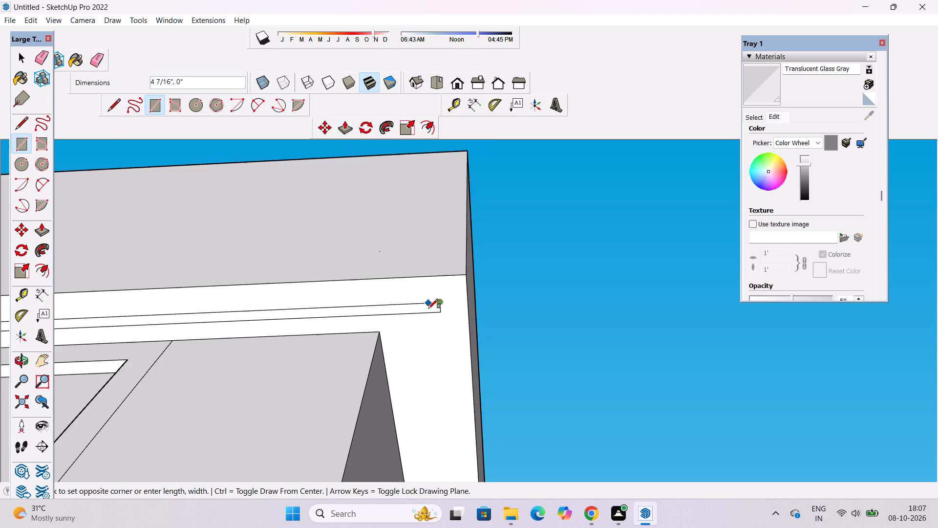
scroll(431, 346, down, 5)
scroll(445, 389, down, 5)
scroll(444, 447, up, 5)
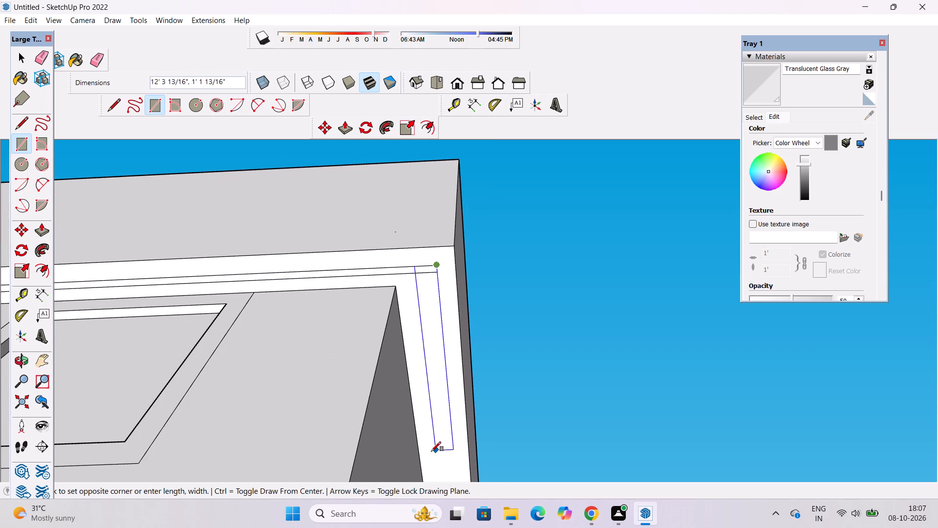
scroll(448, 459, down, 3)
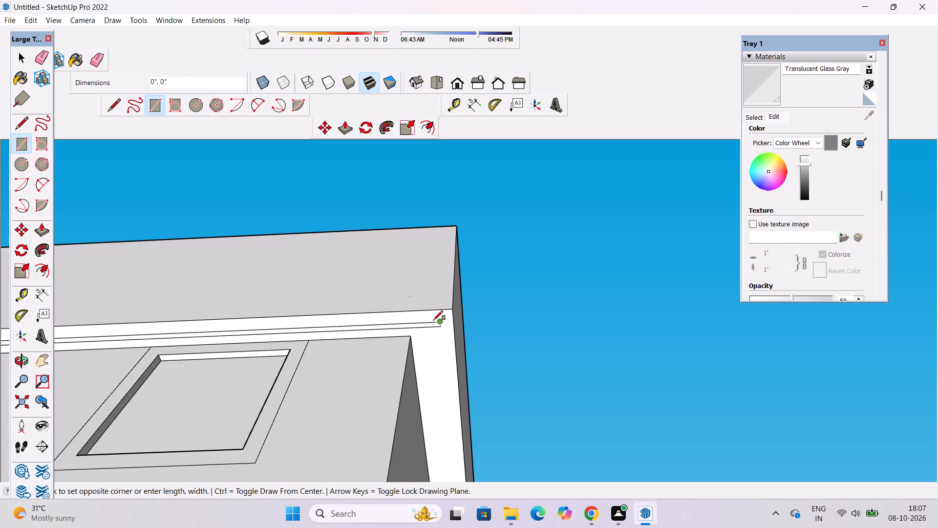
scroll(433, 320, up, 7)
scroll(432, 352, down, 10)
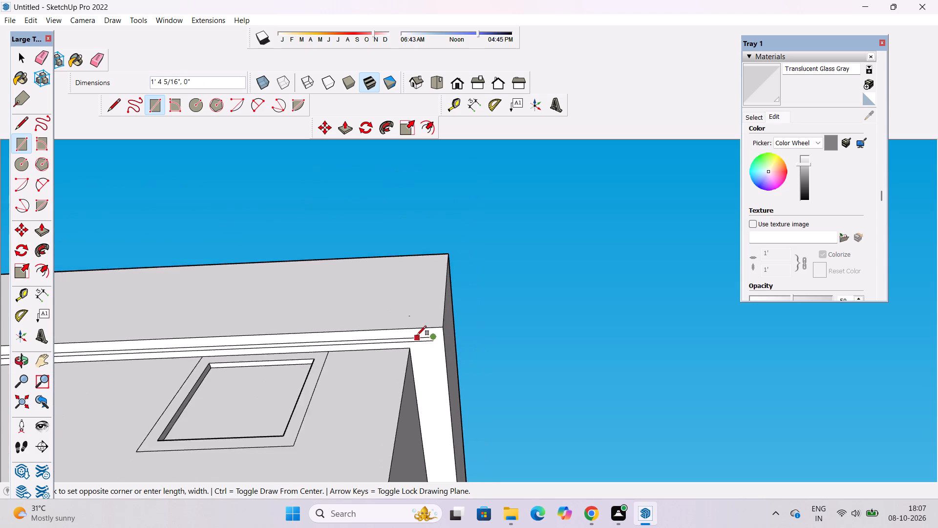
scroll(417, 335, down, 13)
scroll(445, 508, up, 8)
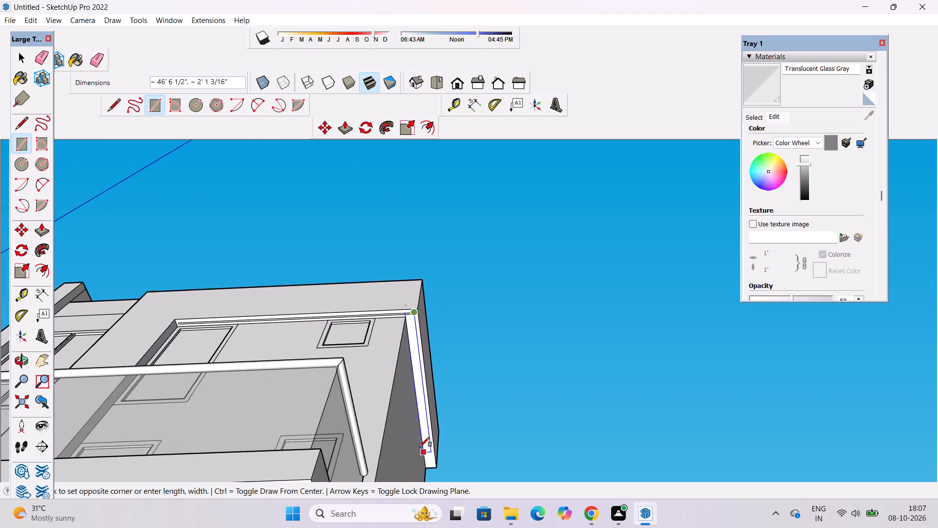
scroll(420, 446, down, 5)
scroll(418, 465, up, 18)
scroll(453, 447, up, 4)
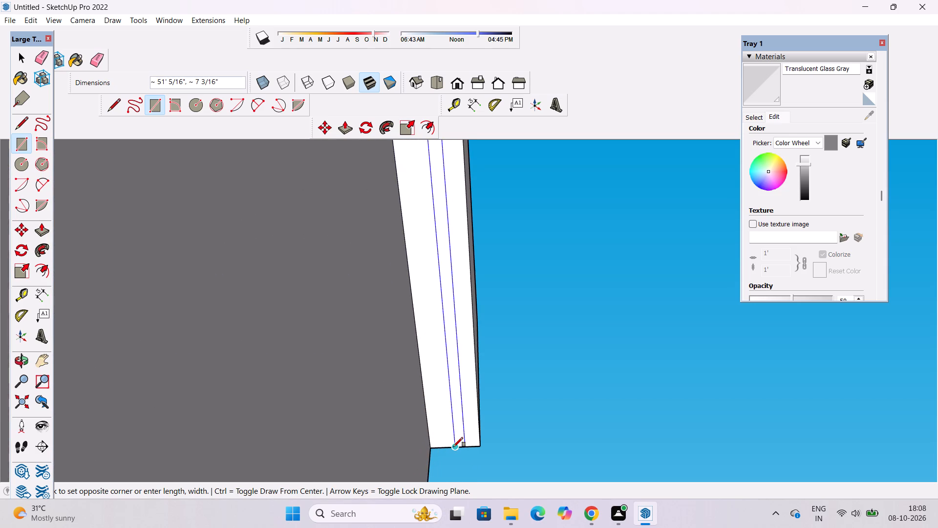
click(453, 447)
key(space)
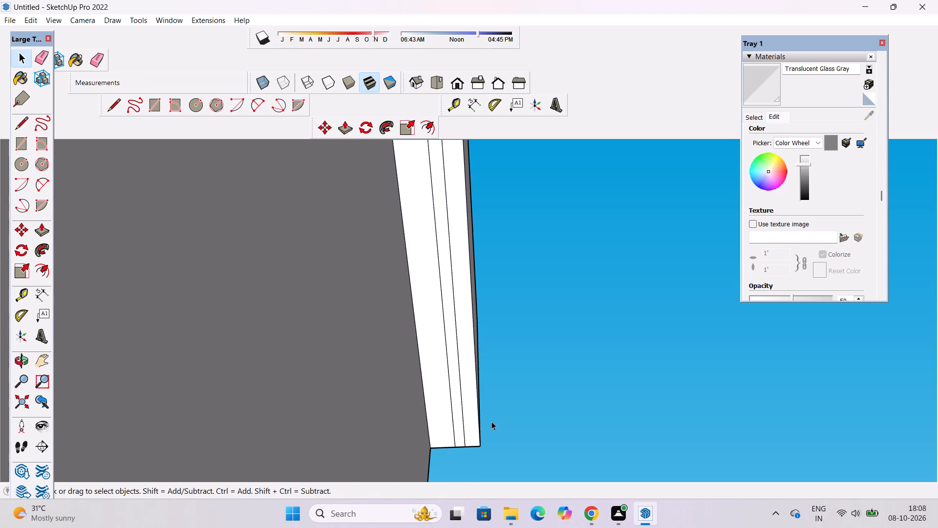
Examine the front and side strip outlines beneath the roof overhang from the building's front corner.
key(o)
scroll(467, 436, down, 6)
scroll(490, 398, down, 5)
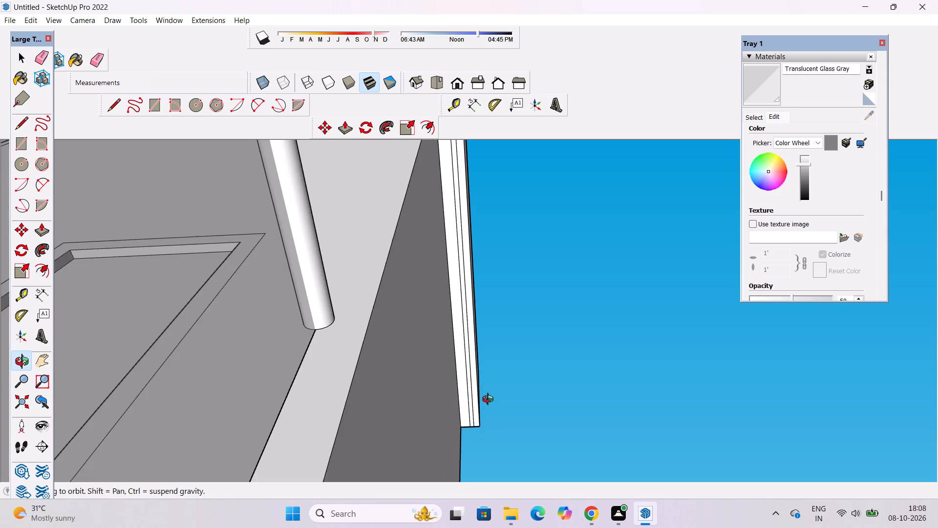
shift+drag(489, 399, 553, 527)
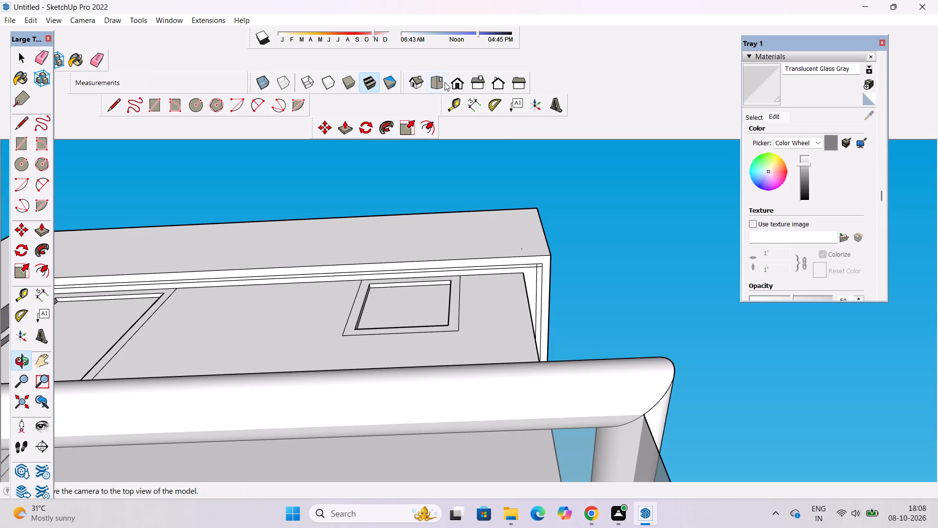
click(437, 84)
click(456, 83)
scroll(434, 259, down, 4)
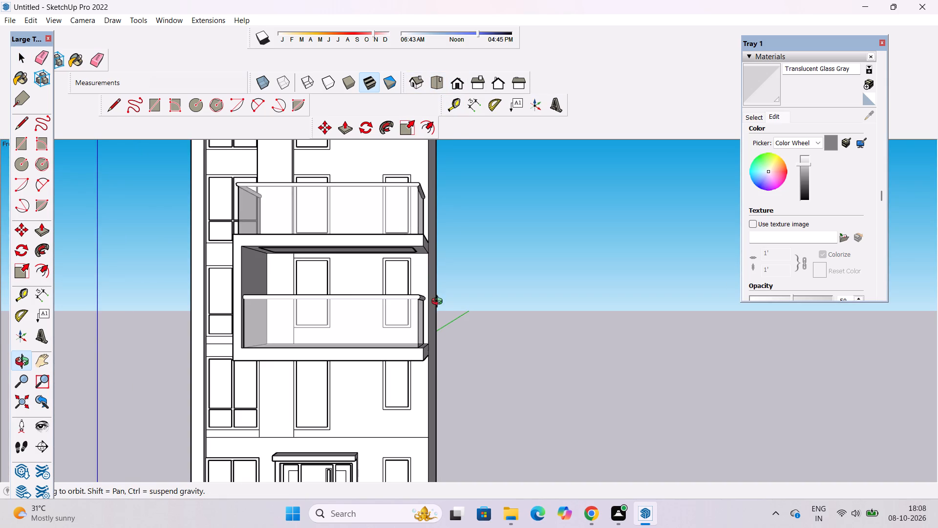
shift+drag(443, 254, 523, 491)
drag(530, 371, 400, 326)
scroll(513, 382, up, 8)
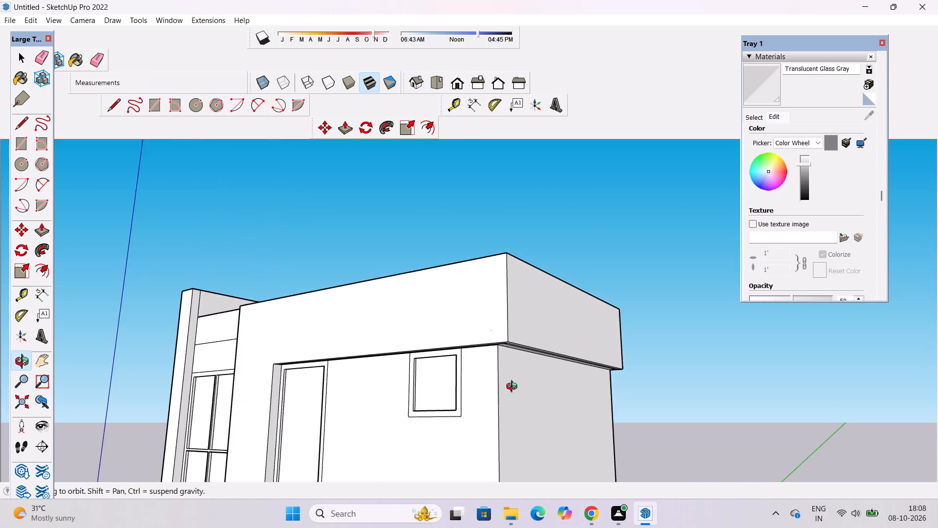
drag(513, 385, 502, 278)
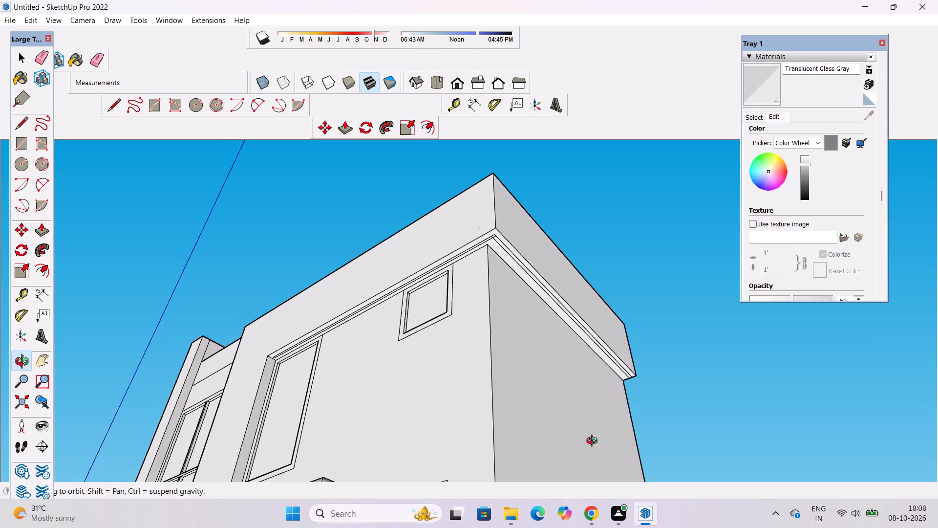
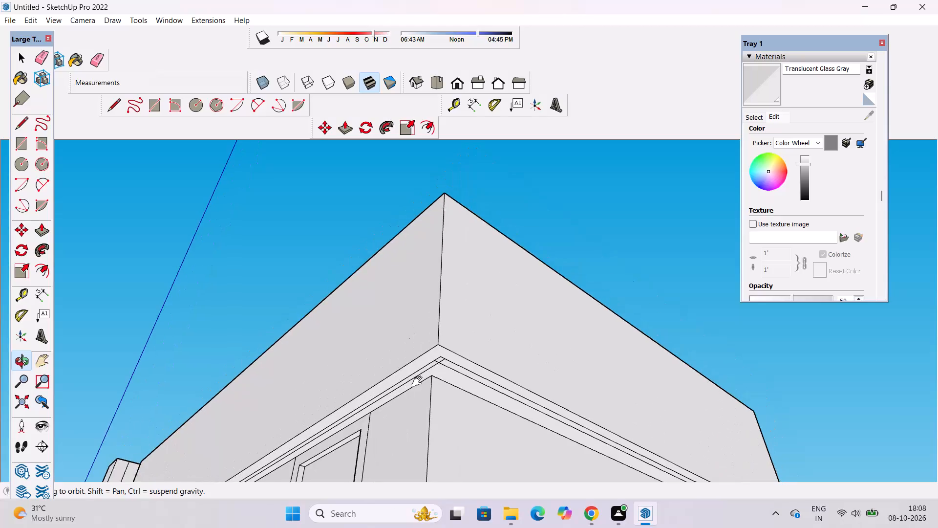
Erase the overlapping line segments where the front and side strips cross at the roof overhang's underside corner.
drag(423, 372, 421, 311)
scroll(429, 336, up, 10)
shift+drag(458, 316, 426, 343)
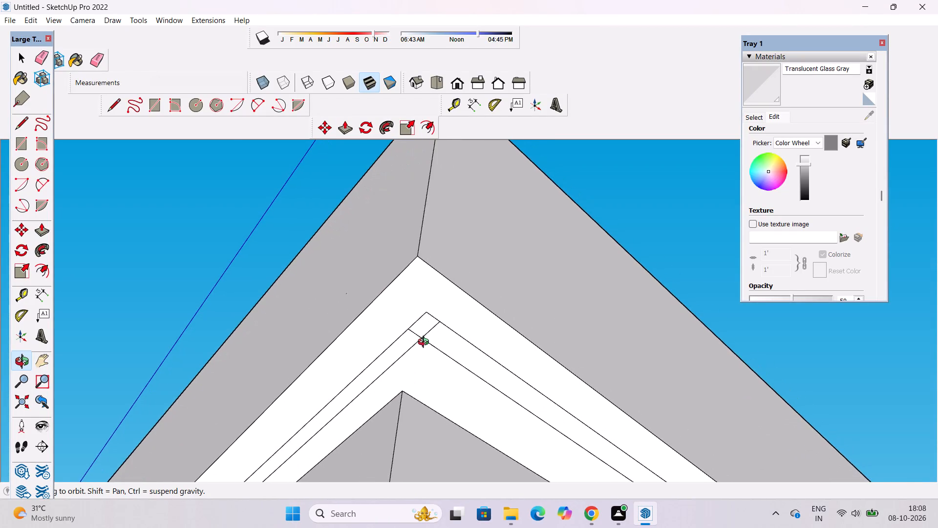
scroll(426, 343, up, 5)
key(e)
drag(440, 320, 406, 327)
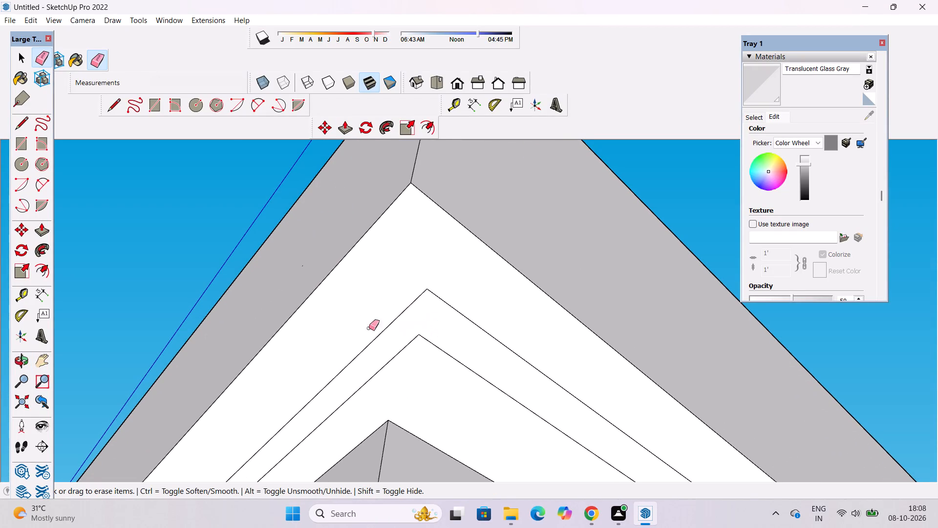
Round the strip's inner corner with a tangent arc about 8" across and its outer corner with a wider tangent arc, trimming the sharp corners.
click(35, 184)
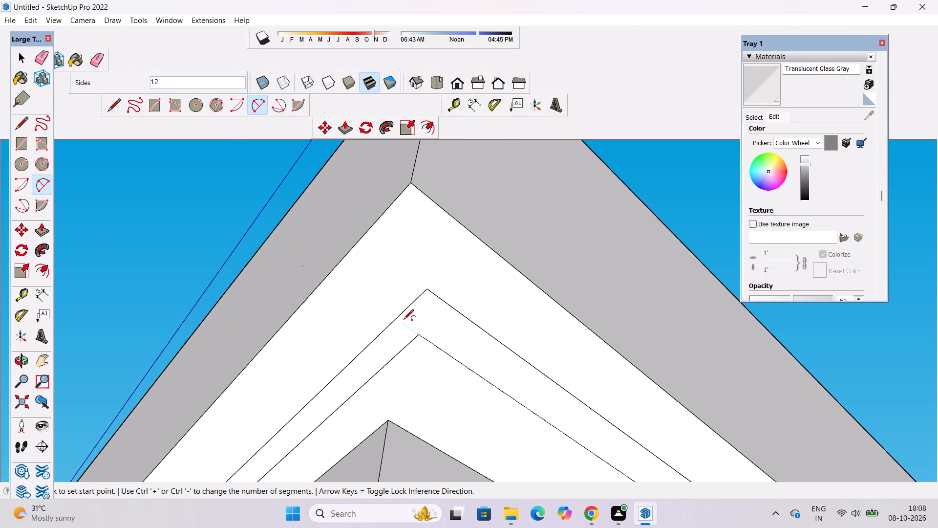
click(397, 356)
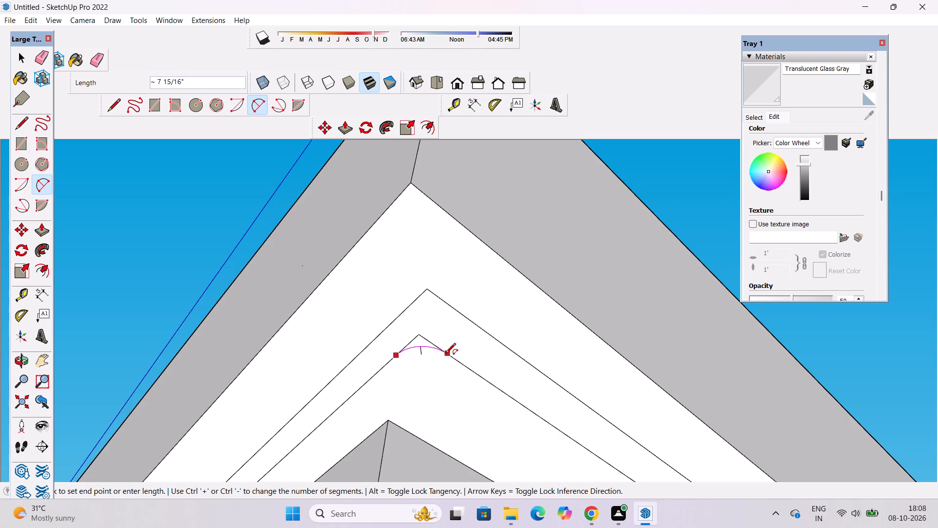
double_click(447, 355)
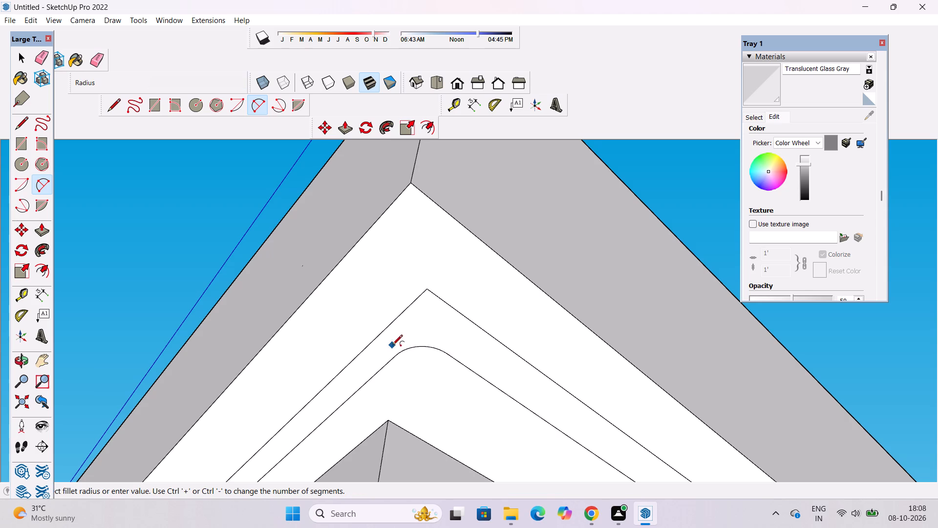
click(389, 328)
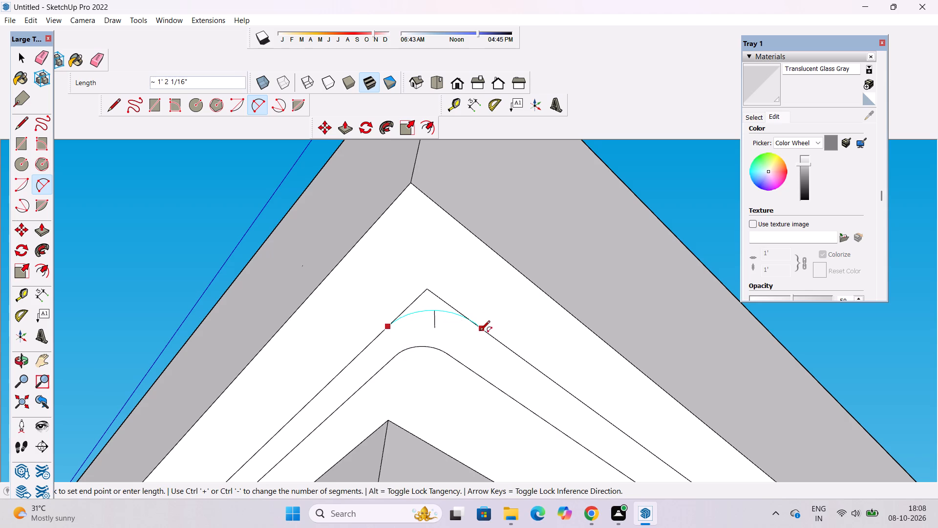
double_click(473, 326)
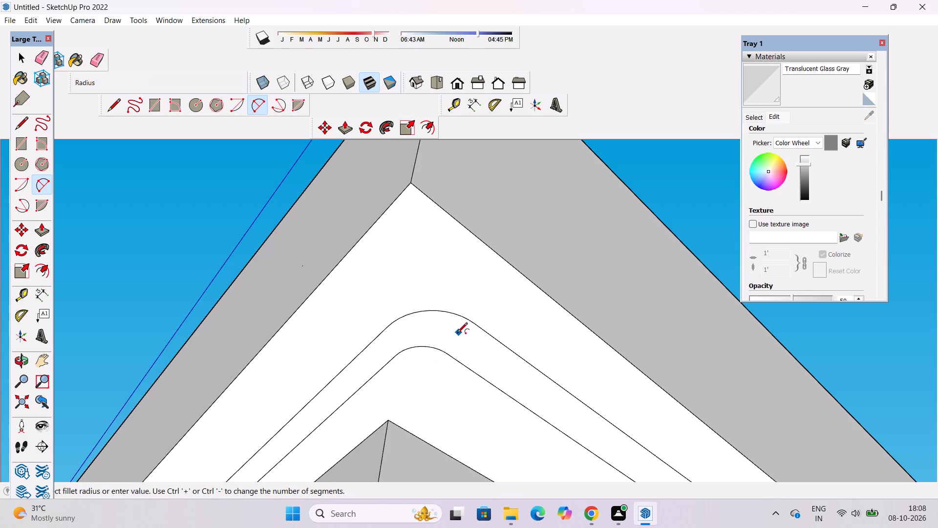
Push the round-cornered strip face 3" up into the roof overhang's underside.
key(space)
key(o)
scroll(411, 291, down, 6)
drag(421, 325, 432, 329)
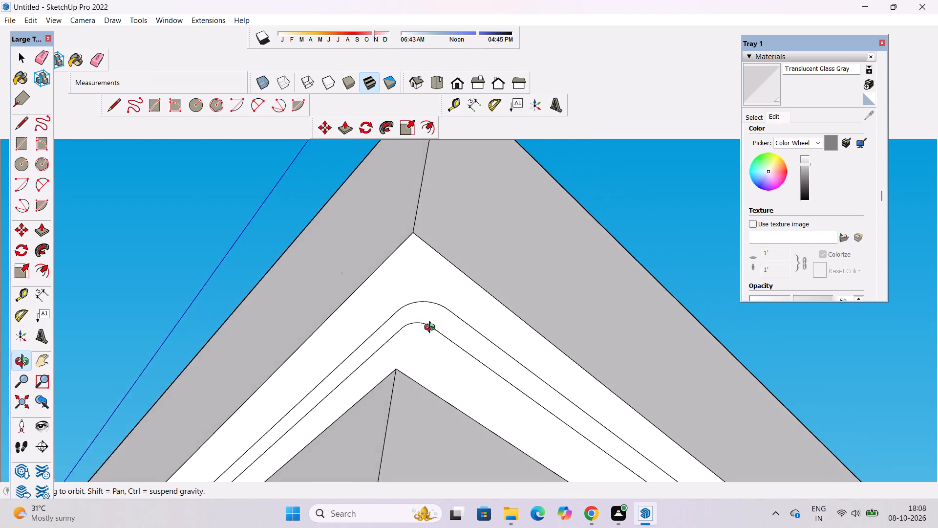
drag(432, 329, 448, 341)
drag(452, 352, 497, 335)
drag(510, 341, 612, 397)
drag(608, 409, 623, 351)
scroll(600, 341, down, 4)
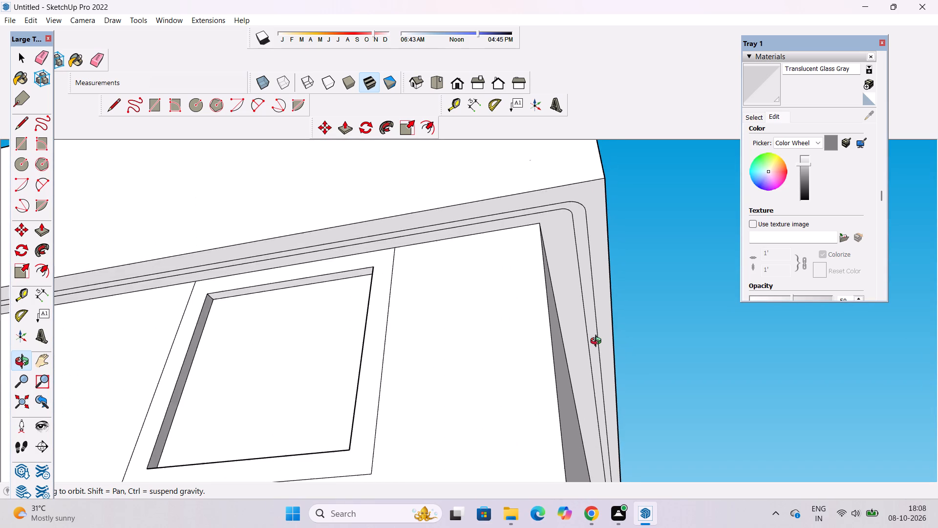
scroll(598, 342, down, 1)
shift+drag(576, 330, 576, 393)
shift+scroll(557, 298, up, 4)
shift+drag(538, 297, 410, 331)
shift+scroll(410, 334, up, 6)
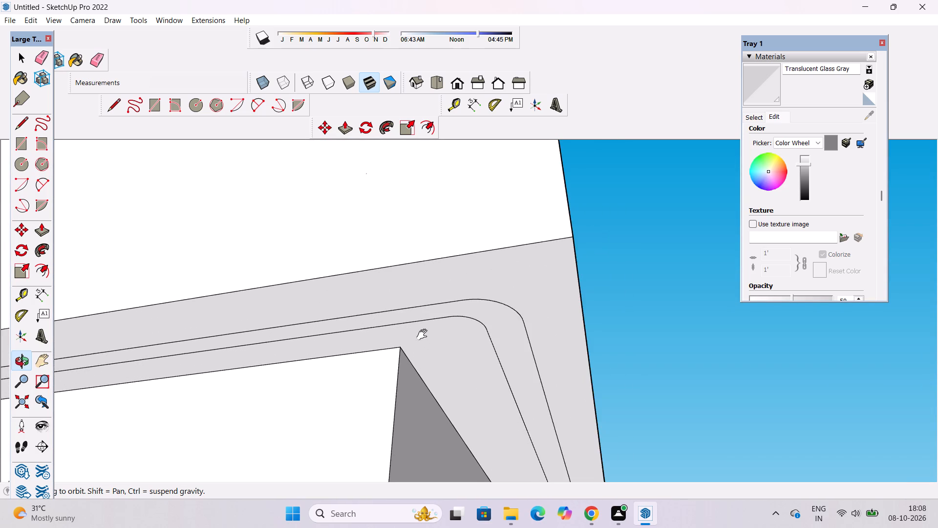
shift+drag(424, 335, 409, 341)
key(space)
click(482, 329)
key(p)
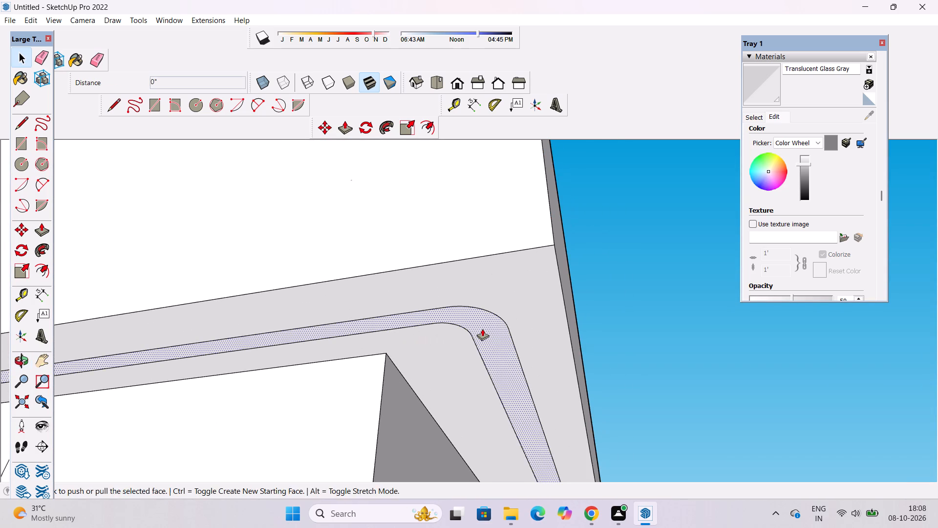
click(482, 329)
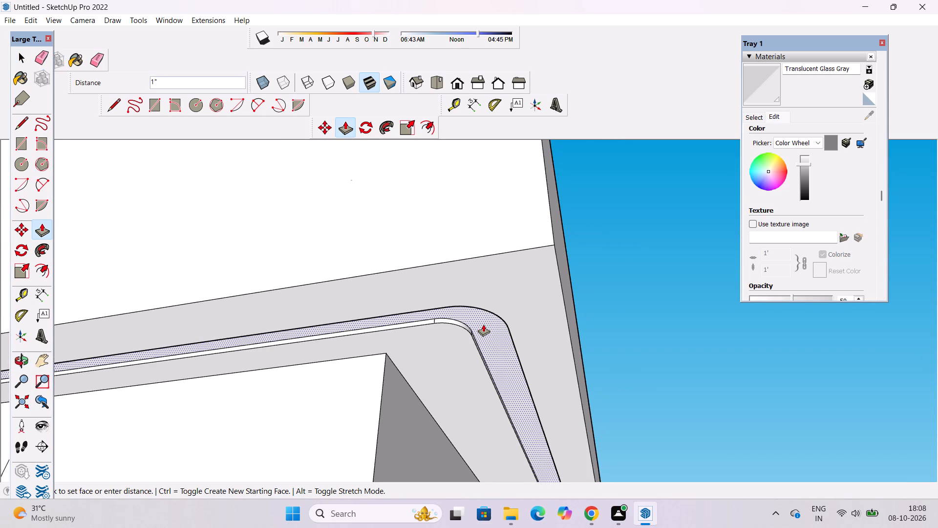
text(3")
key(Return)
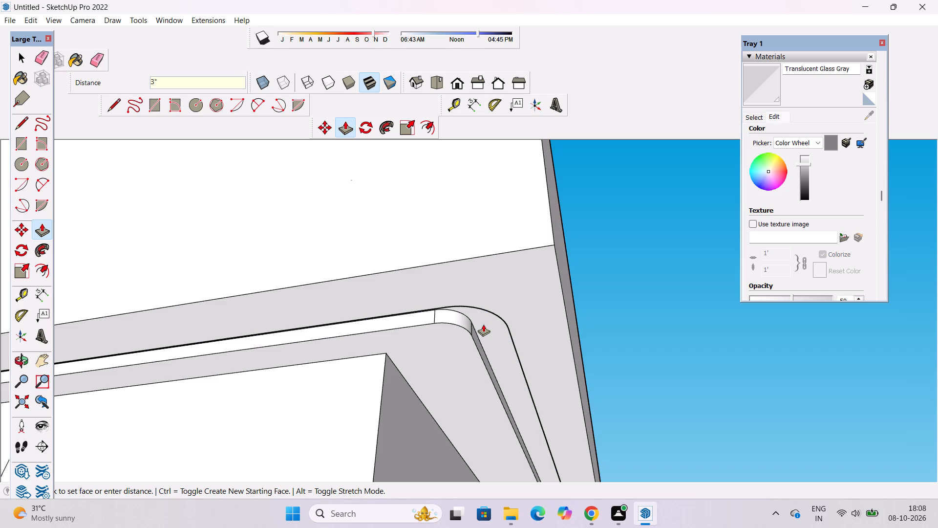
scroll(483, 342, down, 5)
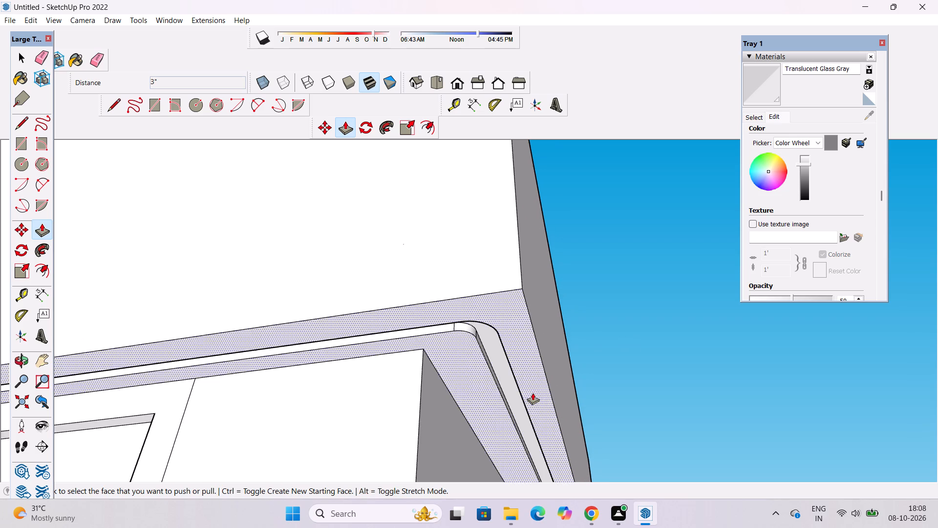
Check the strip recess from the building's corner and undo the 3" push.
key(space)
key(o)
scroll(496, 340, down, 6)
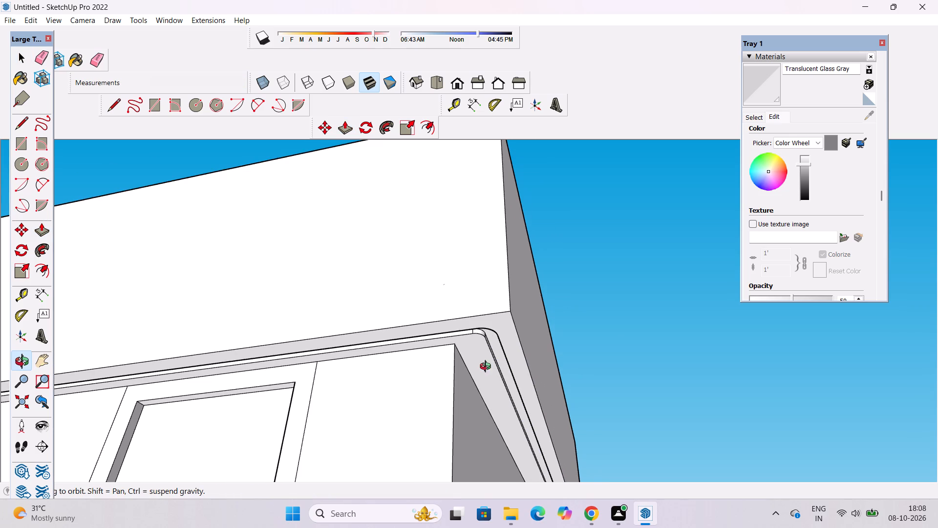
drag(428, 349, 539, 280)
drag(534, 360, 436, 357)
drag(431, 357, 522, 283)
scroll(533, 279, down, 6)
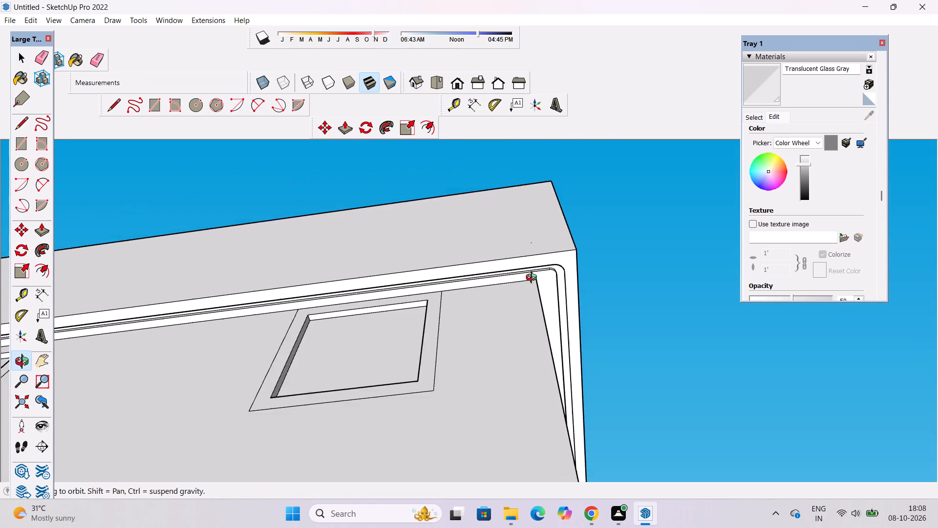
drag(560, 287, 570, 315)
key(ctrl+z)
Push the round-cornered strip face 2" up into the roof overhang's underside.
scroll(557, 289, up, 7)
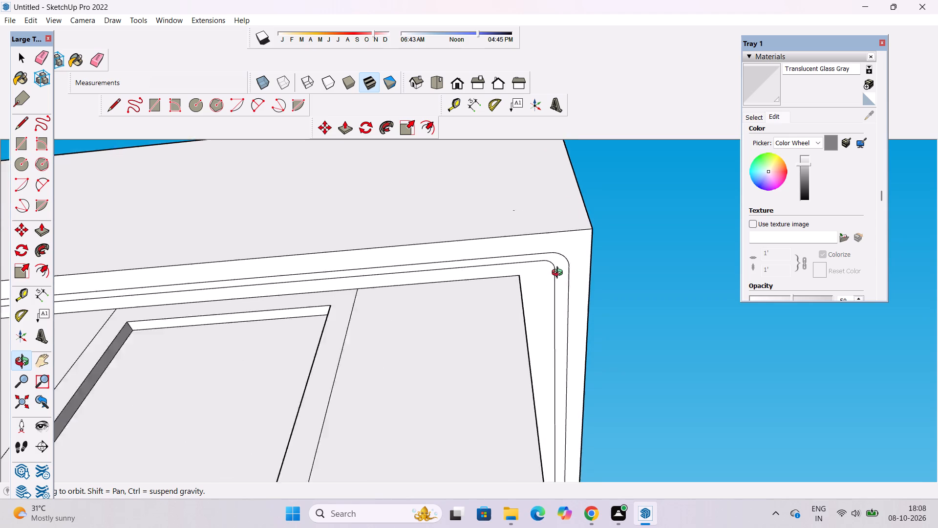
scroll(559, 274, up, 2)
shift+drag(559, 274, 521, 351)
drag(521, 351, 521, 324)
key(p)
scroll(522, 322, up, 3)
click(525, 341)
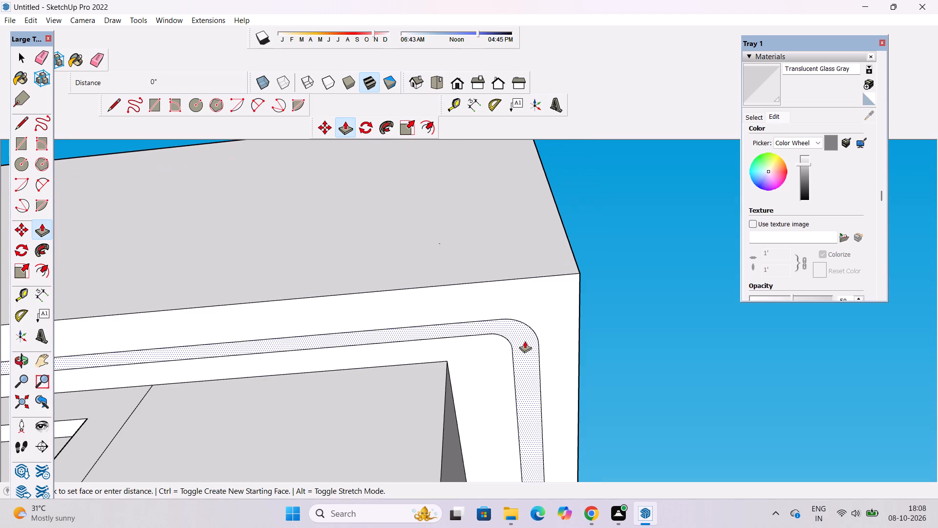
text(2")
key(Return)
Examine the recessed strip along the front and side underside of the roof overhang, including its rounded corner and far end, and clear the selection.
key(o)
scroll(539, 336, down, 6)
scroll(523, 294, down, 7)
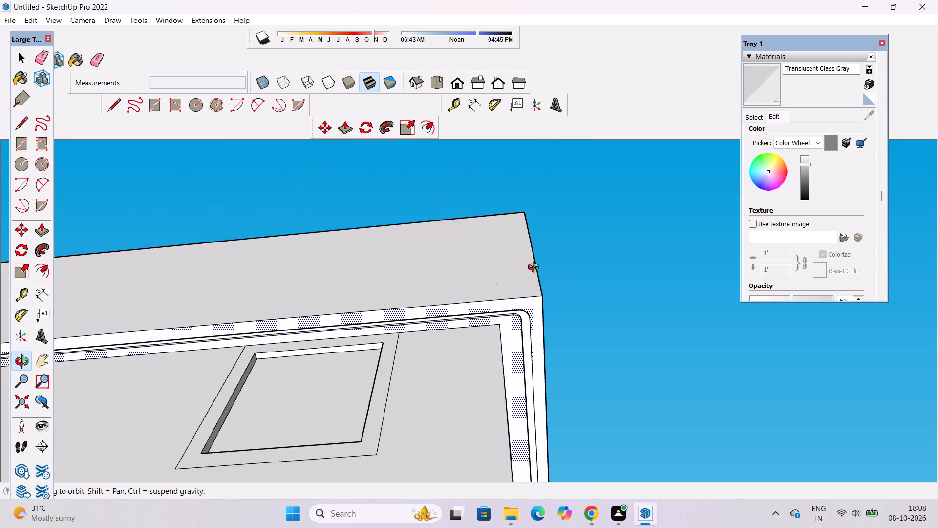
drag(542, 256, 500, 455)
drag(495, 422, 495, 331)
drag(628, 255, 393, 191)
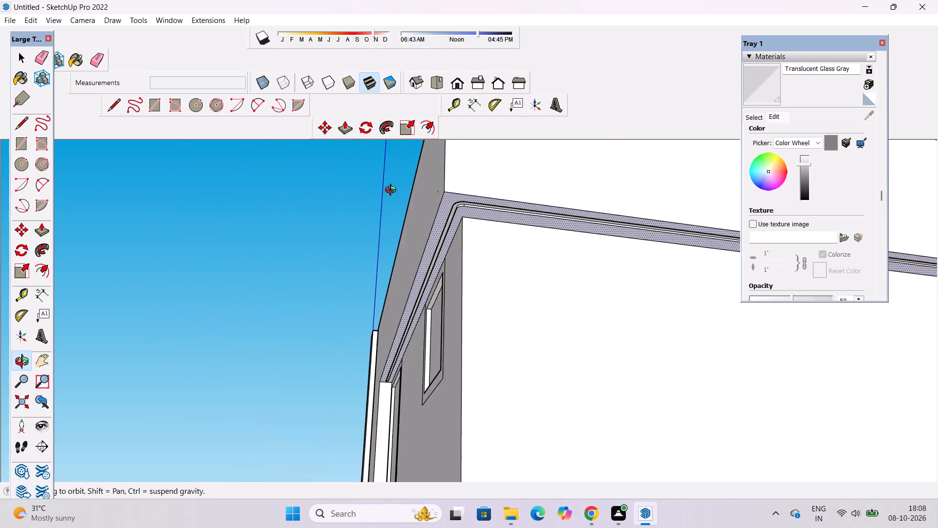
drag(393, 191, 674, 368)
scroll(507, 246, down, 5)
shift+drag(507, 246, 526, 338)
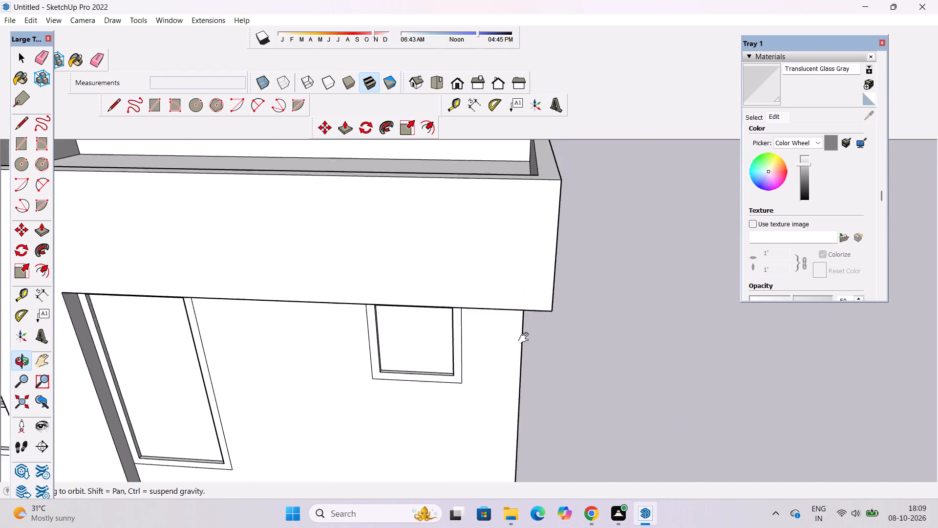
shift+drag(526, 338, 534, 373)
drag(535, 381, 485, 138)
drag(158, 323, 237, 286)
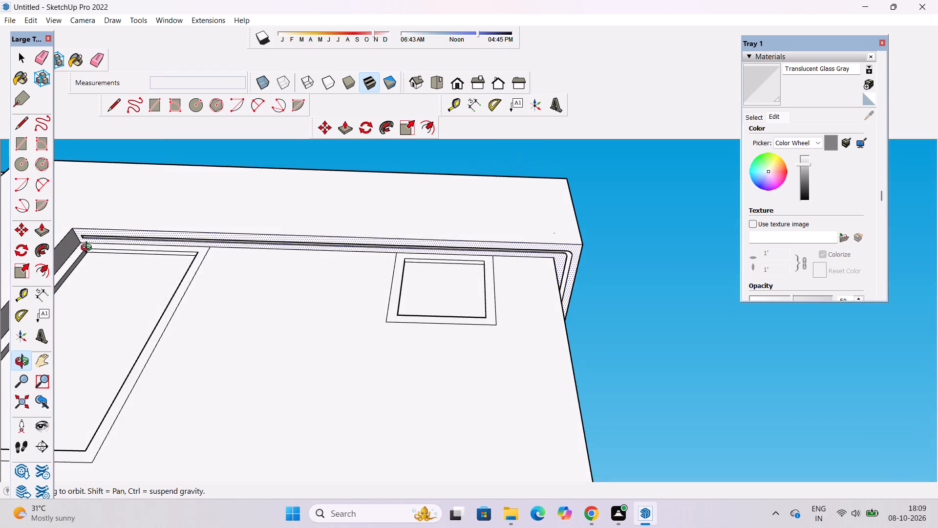
shift+drag(83, 241, 291, 361)
drag(379, 380, 264, 360)
scroll(333, 386, up, 7)
drag(286, 418, 302, 403)
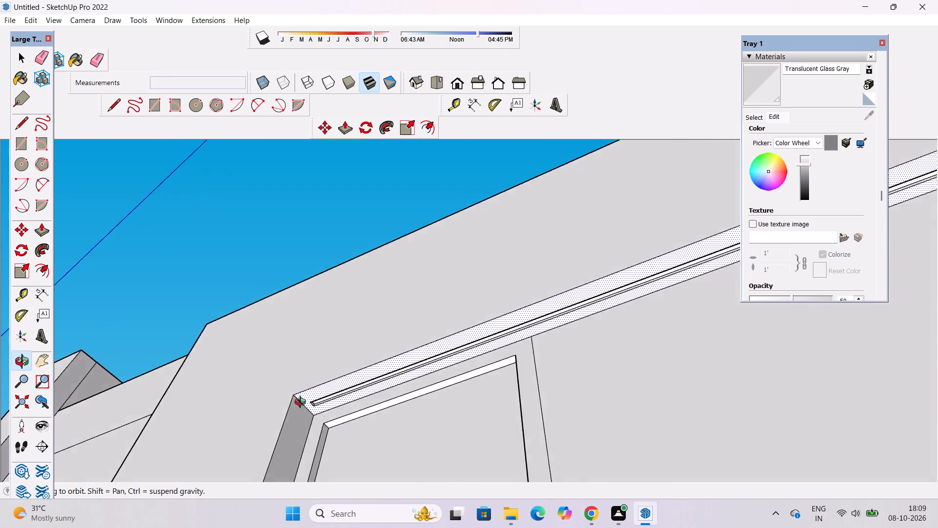
drag(302, 403, 368, 393)
drag(372, 403, 222, 426)
shift+scroll(214, 369, up, 7)
drag(196, 411, 208, 362)
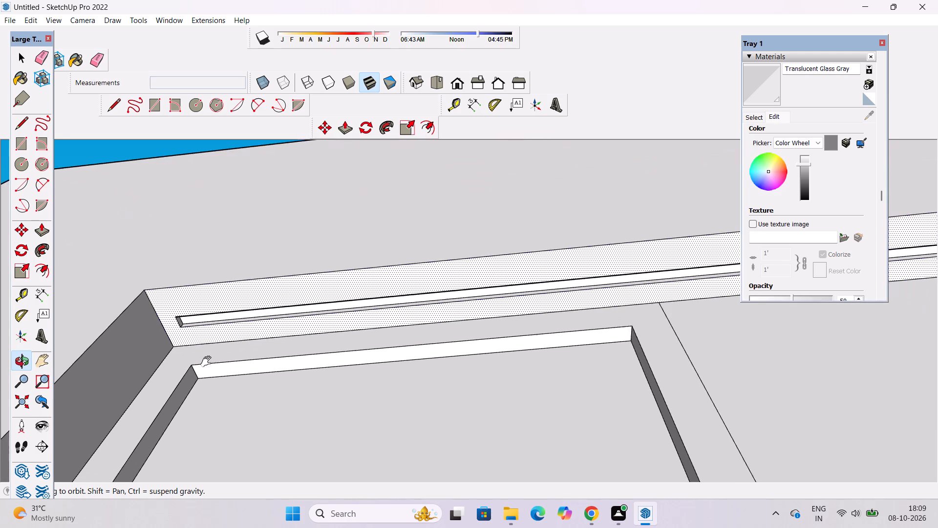
scroll(208, 360, down, 14)
drag(310, 263, 343, 346)
drag(341, 363, 319, 302)
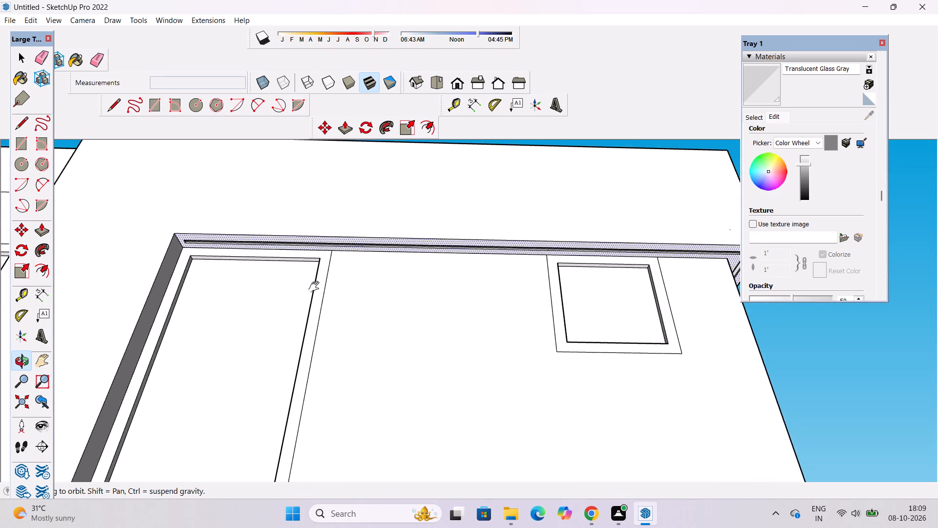
shift+scroll(315, 282, down, 6)
drag(315, 282, 291, 344)
shift+scroll(280, 308, down, 4)
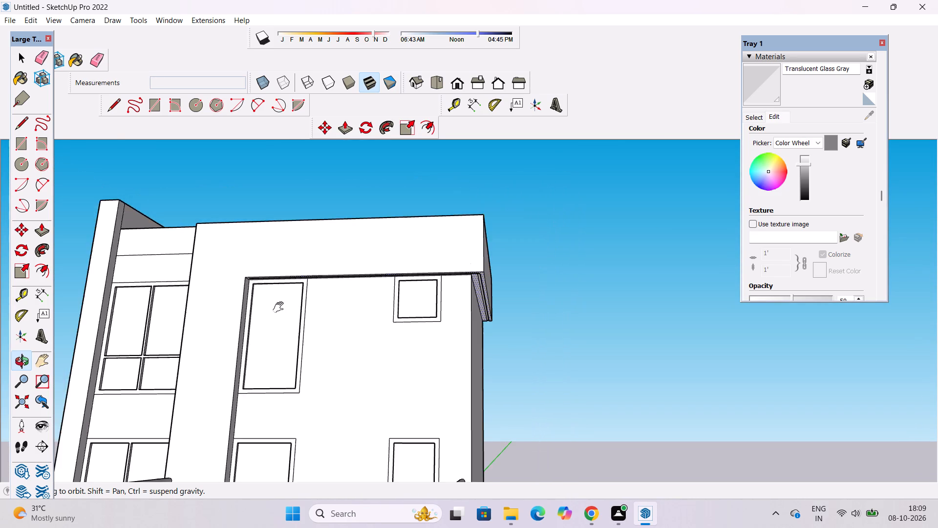
shift+drag(280, 308, 294, 398)
drag(294, 399, 306, 314)
drag(403, 352, 331, 307)
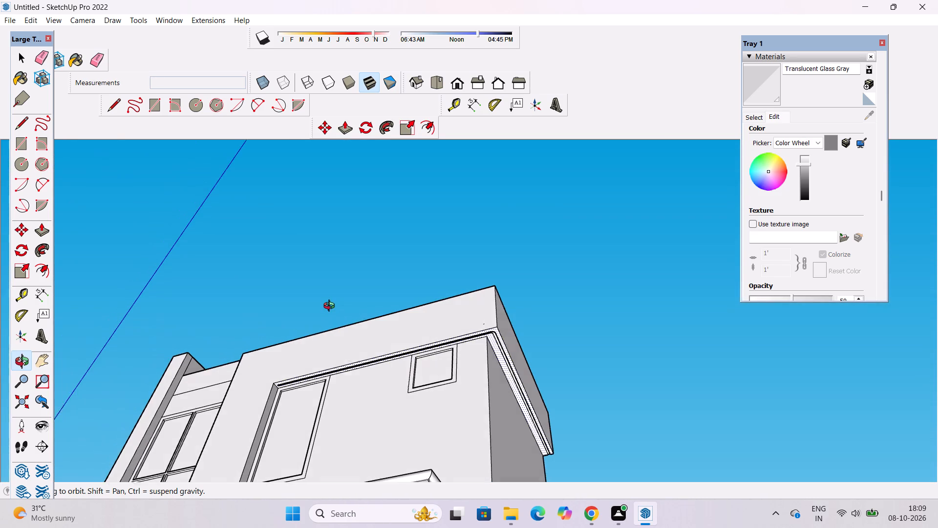
drag(331, 307, 329, 307)
shift+drag(330, 358, 315, 367)
shift+drag(315, 367, 312, 350)
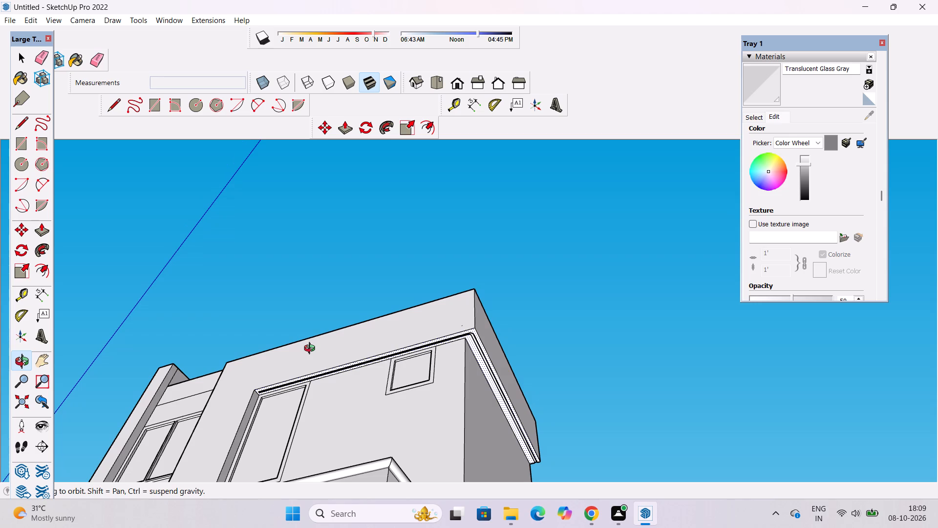
key(space)
click(554, 255)
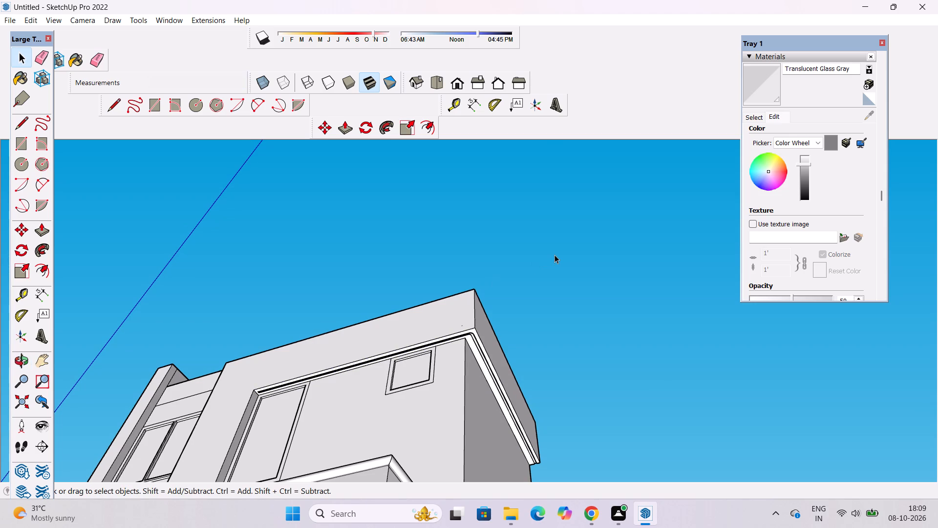
Examine the undersides of the balconies and their rounded rectangular panel outlines from below the facade.
key(o)
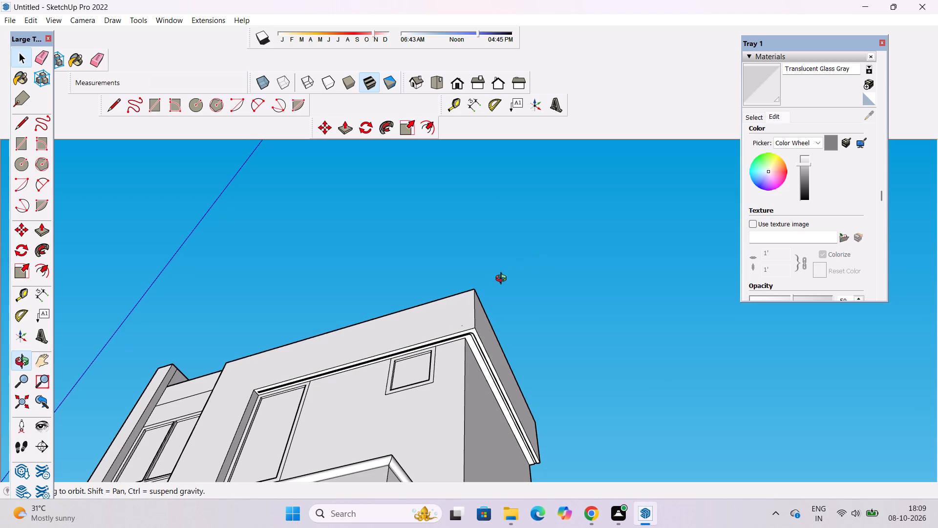
scroll(503, 280, down, 5)
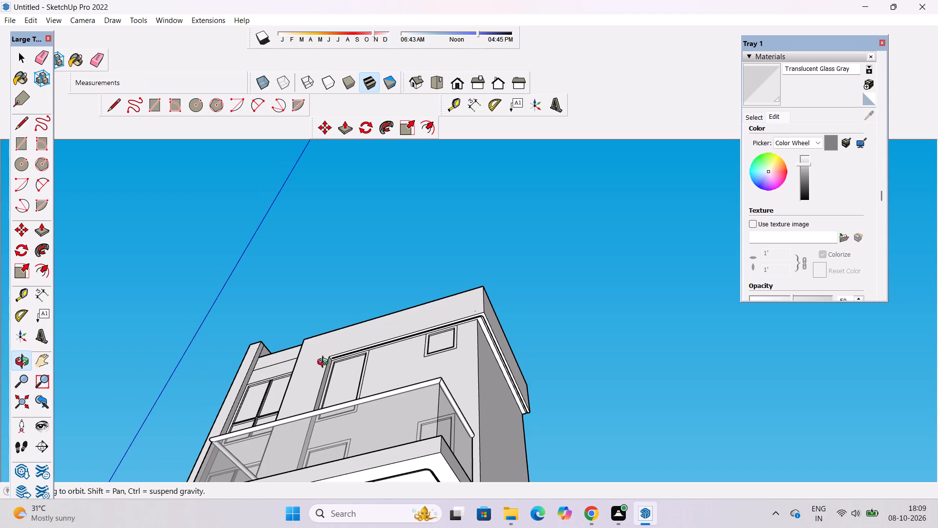
drag(357, 342, 381, 331)
drag(350, 348, 428, 310)
scroll(432, 304, down, 6)
scroll(385, 380, up, 2)
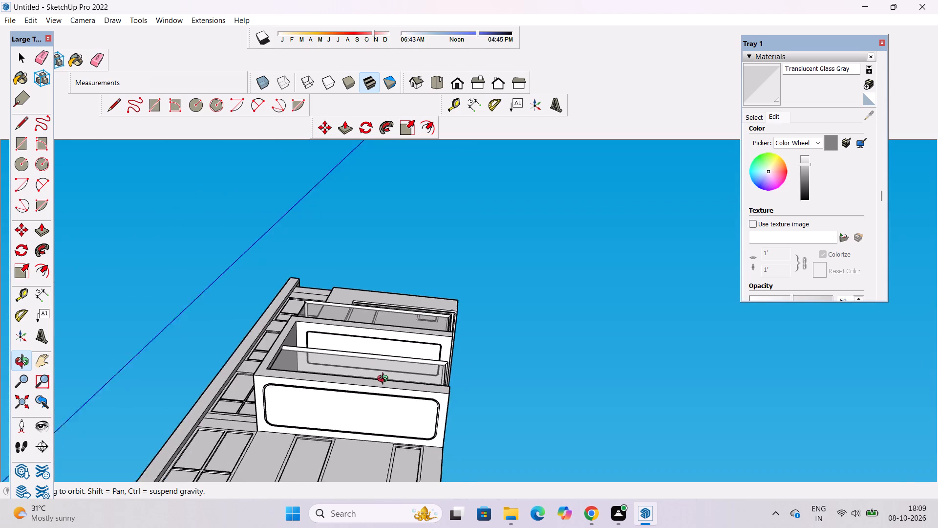
scroll(385, 380, up, 2)
drag(399, 333, 367, 346)
scroll(366, 352, up, 2)
scroll(330, 385, up, 1)
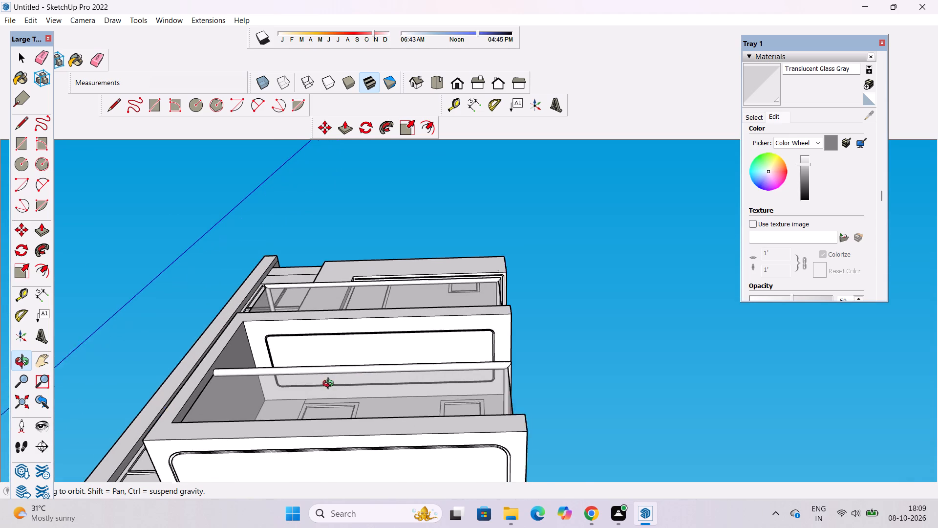
scroll(330, 385, up, 2)
drag(324, 353, 324, 374)
scroll(324, 374, up, 3)
drag(325, 381, 328, 403)
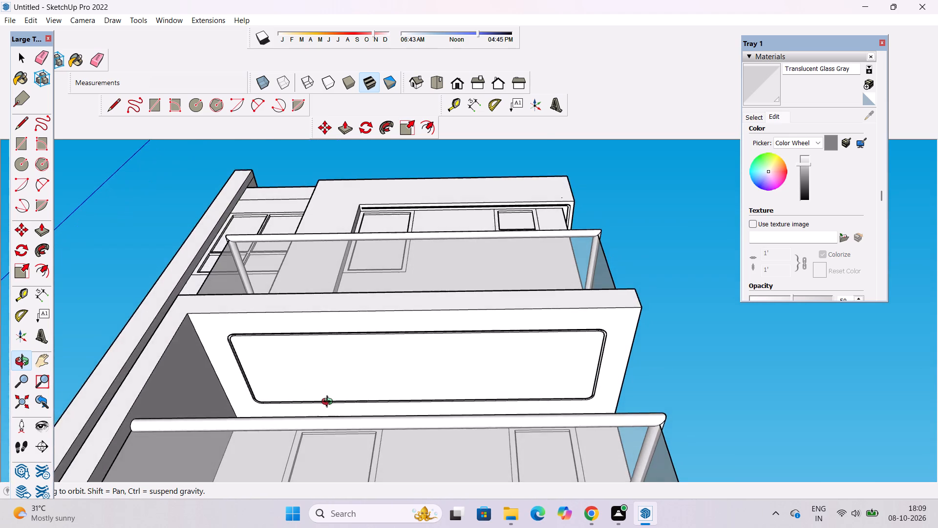
scroll(325, 395, up, 3)
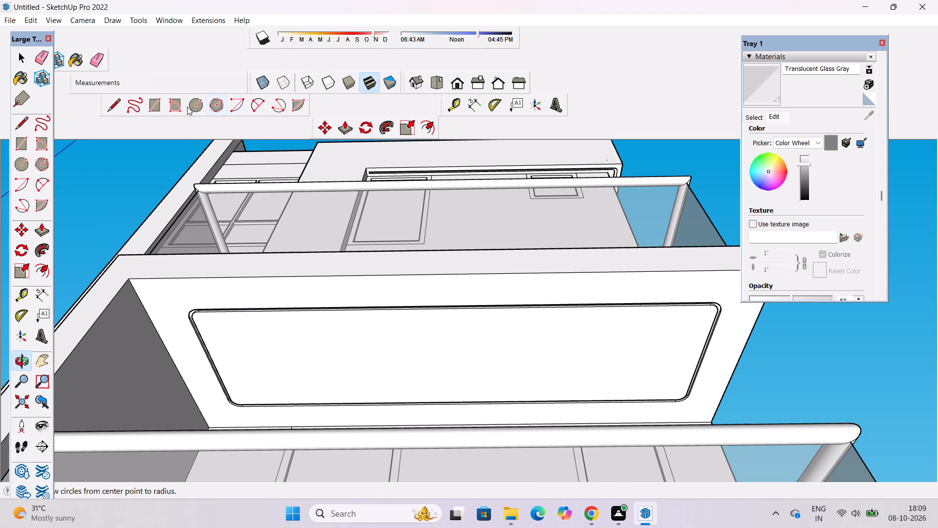
Draw a circle of 1' radius inside the rounded panel outline on the upper balcony's underside, near its inner end.
click(190, 104)
scroll(231, 144, down, 4)
scroll(252, 273, up, 6)
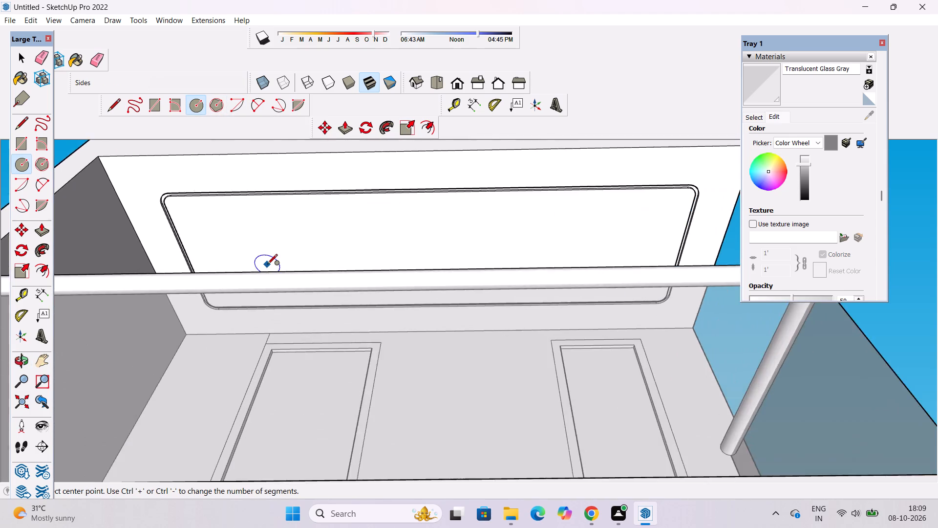
scroll(267, 265, up, 7)
scroll(257, 236, down, 5)
key(o)
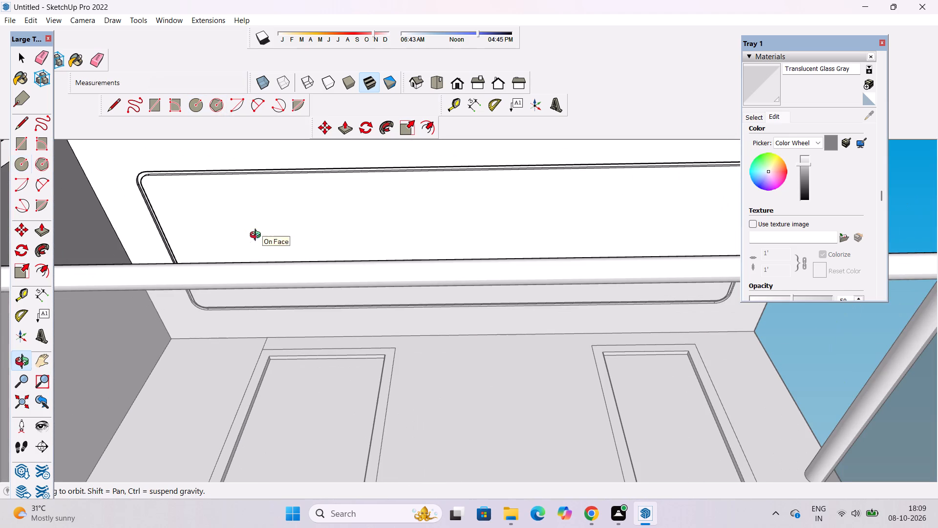
drag(312, 229, 314, 248)
shift+drag(314, 248, 309, 302)
drag(310, 302, 323, 296)
drag(323, 296, 314, 313)
shift+drag(314, 313, 303, 312)
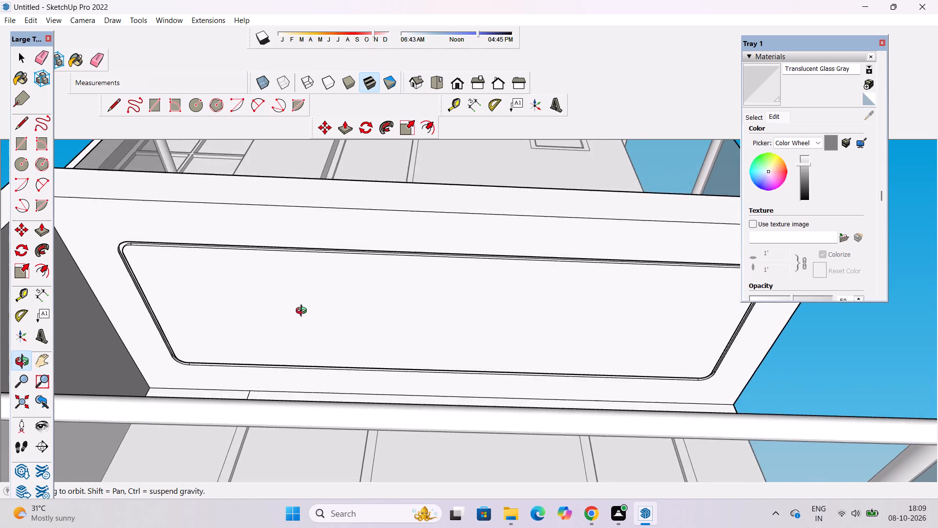
shift+drag(303, 312, 302, 311)
click(302, 310)
drag(308, 308, 316, 306)
key(c)
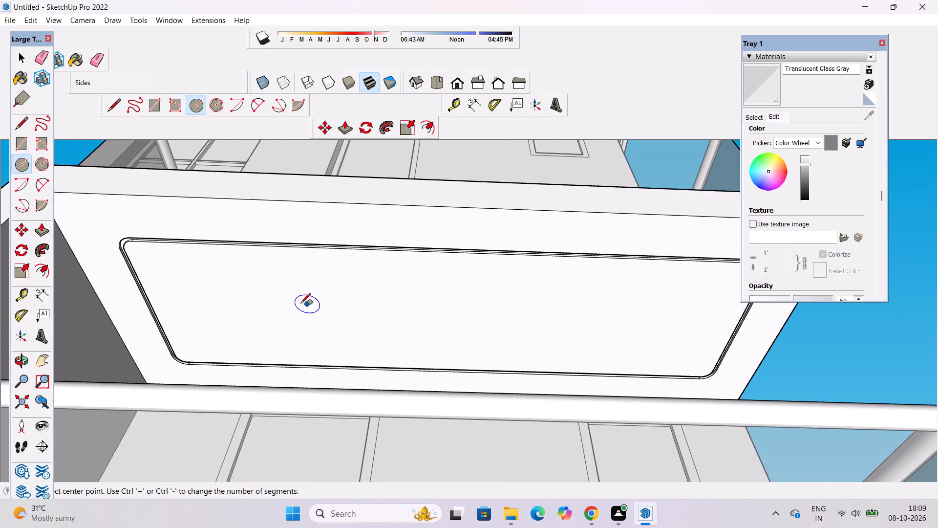
scroll(224, 302, down, 3)
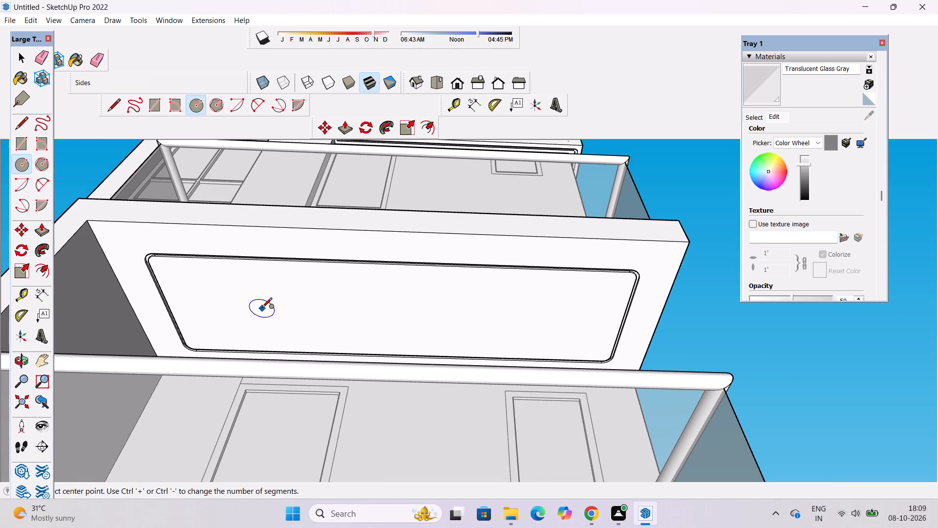
click(262, 308)
text(1')
key(Return)
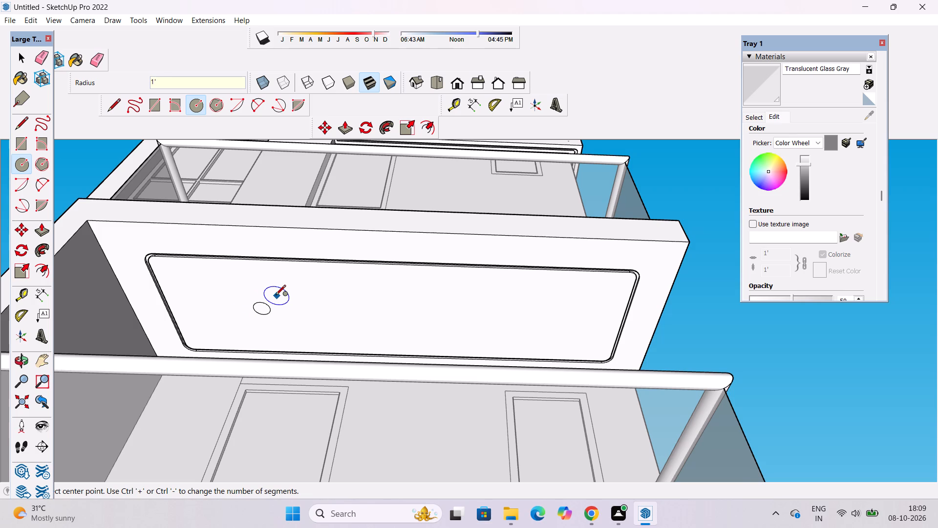
Set the new circle's segment count to 60 and clear the selection.
key(space)
scroll(258, 316, up, 4)
click(265, 295)
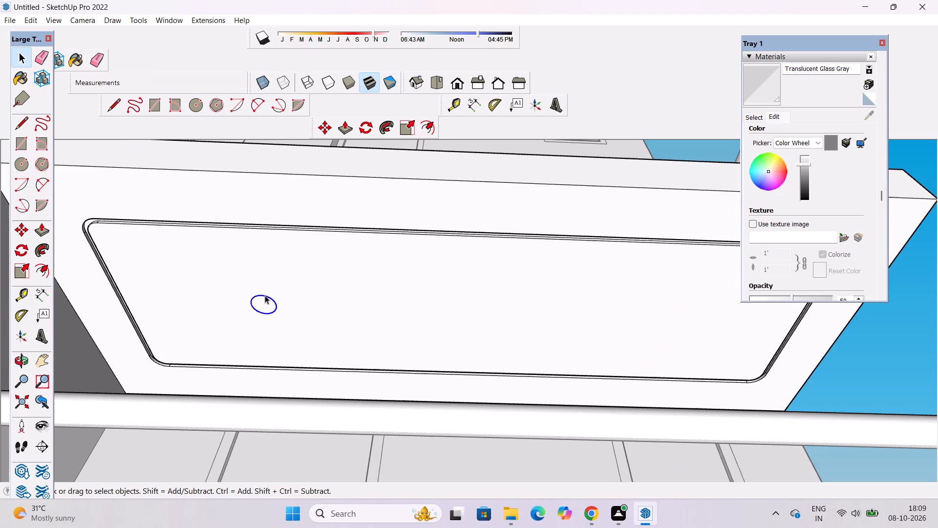
scroll(809, 117, up, 2)
click(829, 113)
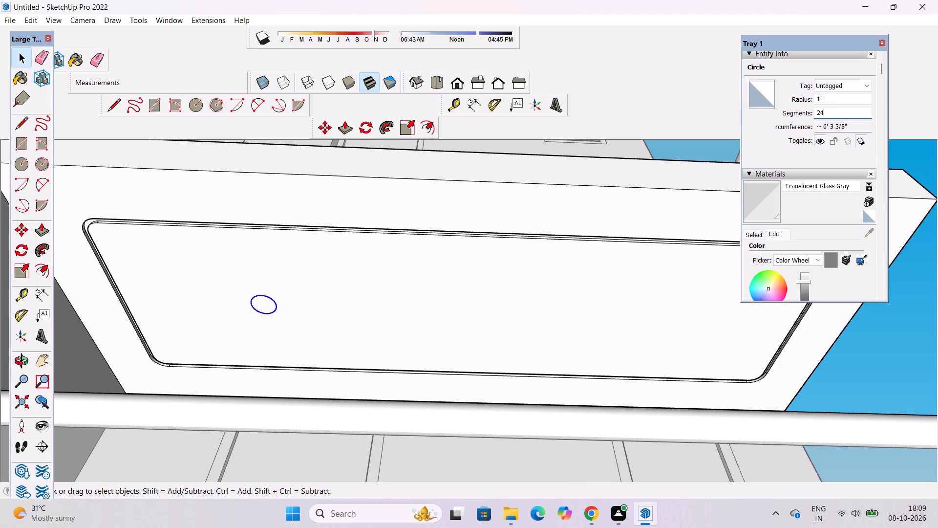
key(BackSpace)
key(BackSpace)
key(BackSpace)
key(BackSpace)
key(BackSpace)
key(BackSpace)
key(BackSpace)
key(BackSpace)
key(BackSpace)
key(BackSpace)
key(BackSpace)
key(BackSpace)
key(BackSpace)
key(6)
key(0)
key(Return)
scroll(2, 311, down, 1)
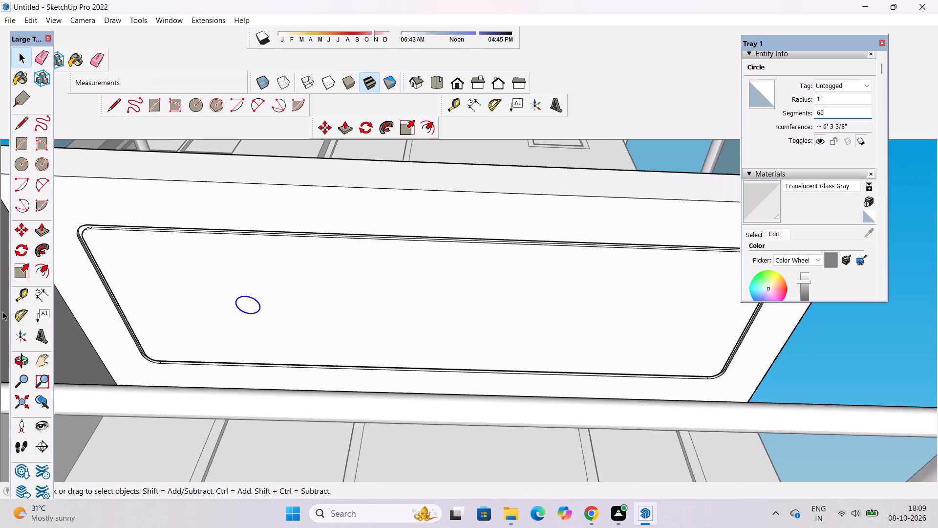
scroll(2, 311, down, 4)
key(m)
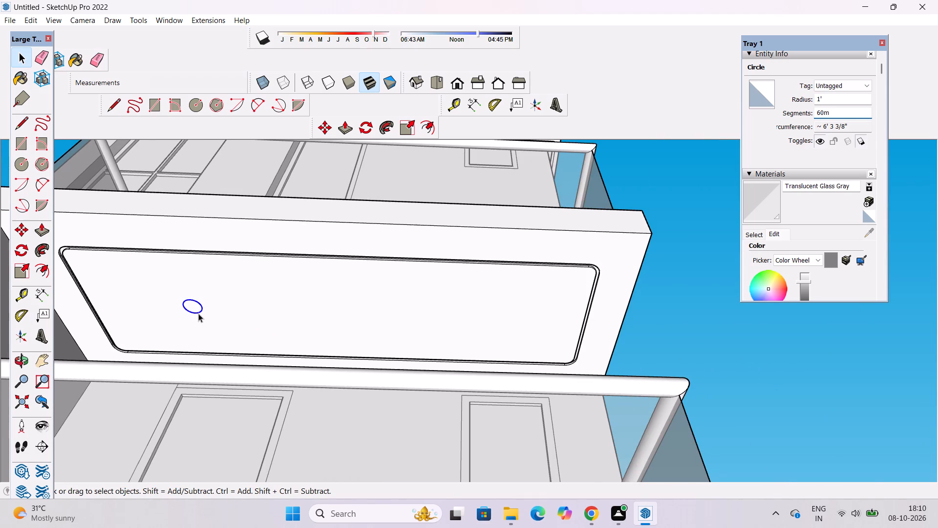
scroll(198, 312, up, 2)
key(m)
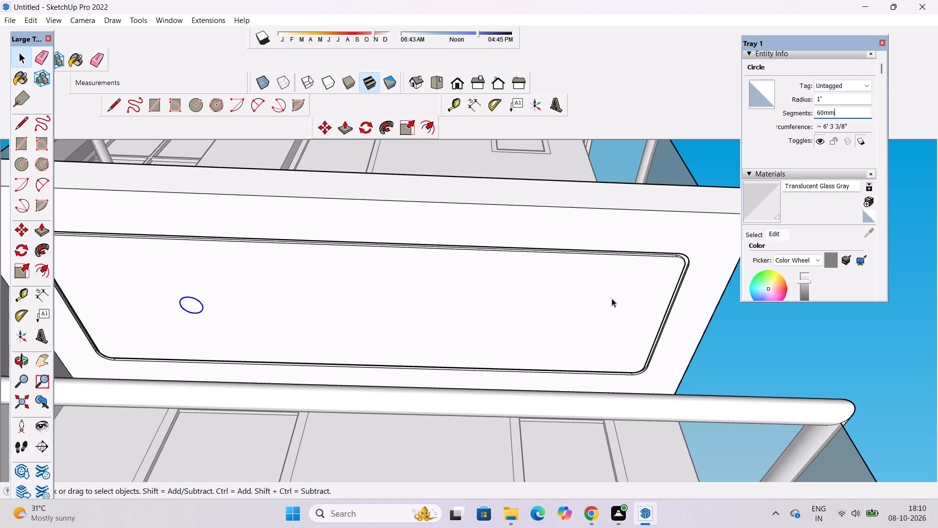
click(750, 332)
Copy the circle about 30' along the upper balcony's underside panel, towards its other end, and clear the selection.
double_click(191, 306)
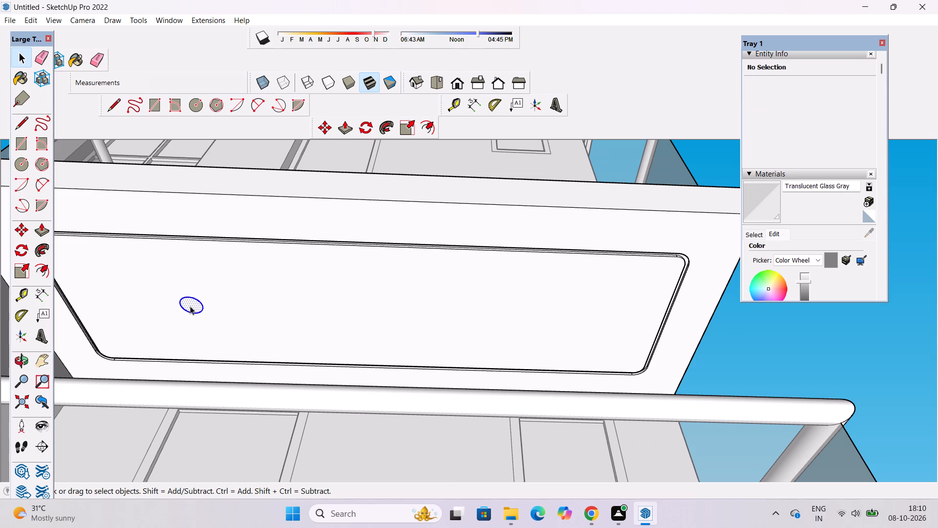
key(m)
click(204, 309)
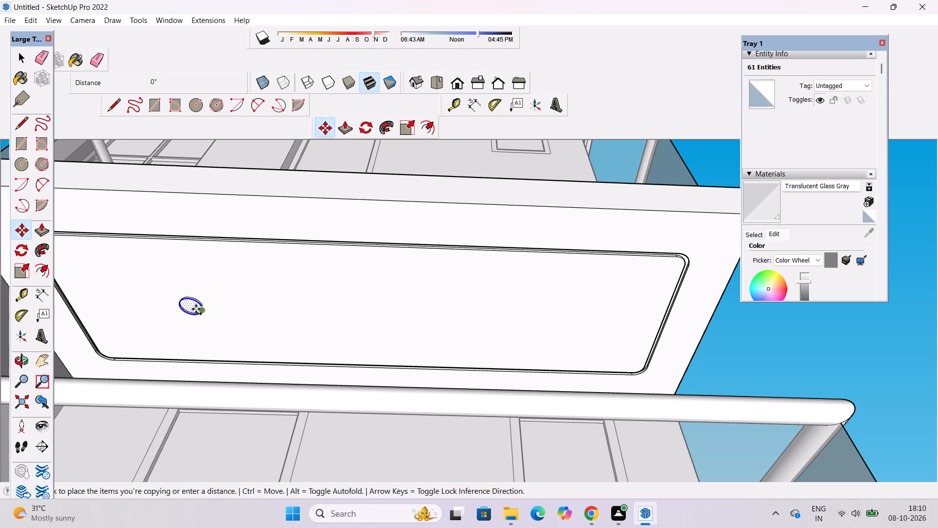
scroll(194, 310, down, 3)
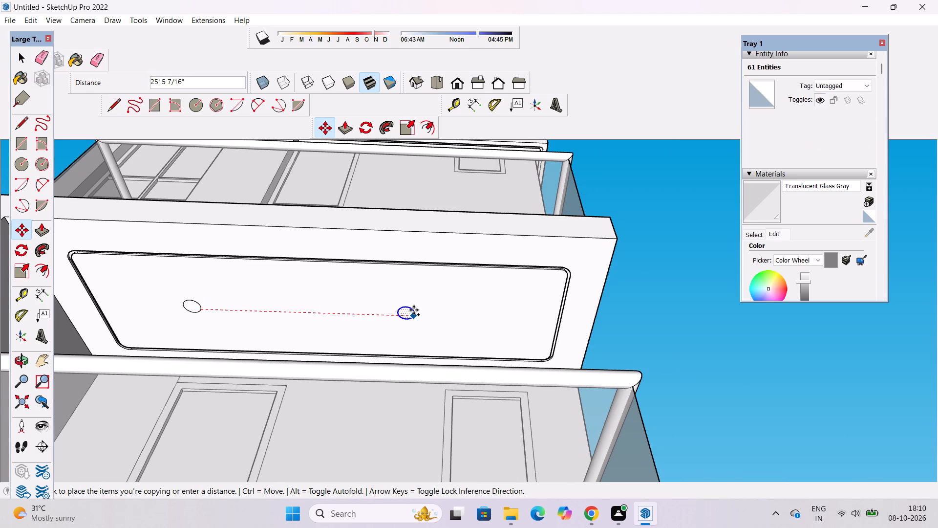
click(454, 308)
key(space)
click(651, 296)
Examine the undersides of the upper and lower balconies, comparing the panel with circles against the one without.
scroll(503, 239, down, 6)
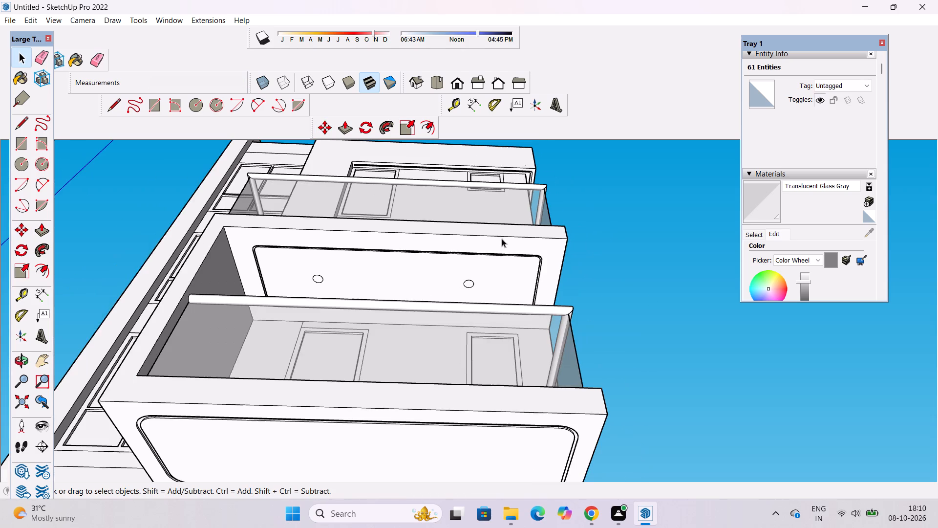
key(o)
shift+drag(457, 312, 451, 292)
drag(423, 308, 441, 277)
scroll(441, 265, down, 4)
drag(440, 354, 481, 347)
shift+drag(484, 350, 479, 349)
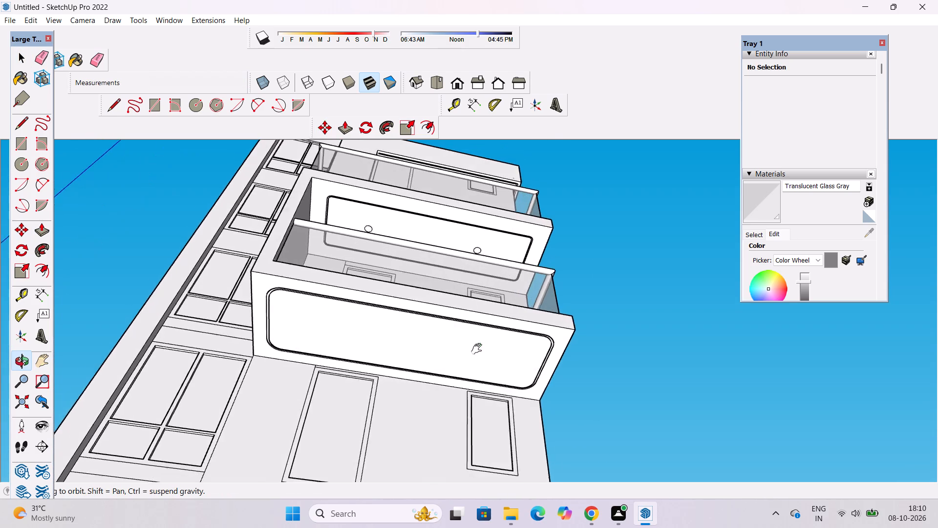
shift+drag(479, 349, 395, 371)
drag(441, 347, 401, 338)
shift+drag(395, 374, 480, 331)
scroll(426, 340, up, 3)
drag(442, 343, 426, 332)
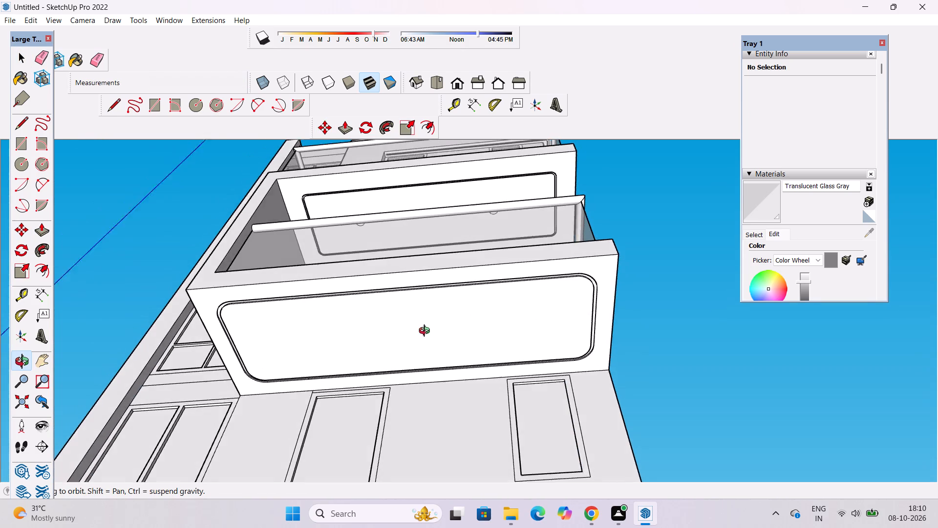
drag(426, 332, 421, 330)
shift+drag(408, 339, 435, 341)
scroll(437, 340, down, 3)
drag(436, 335, 443, 337)
scroll(434, 343, up, 2)
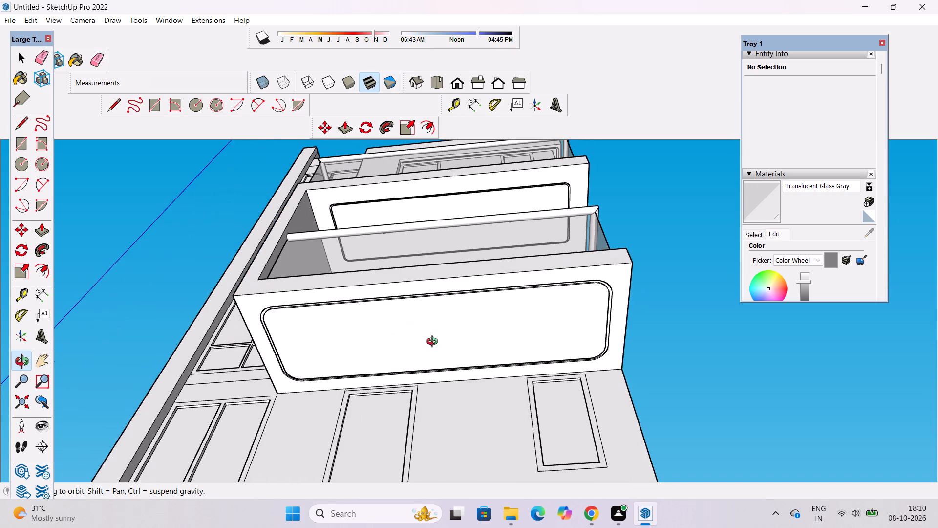
drag(441, 325, 454, 349)
drag(426, 299, 410, 326)
drag(409, 343, 418, 361)
scroll(392, 300, up, 2)
shift+drag(395, 289, 354, 328)
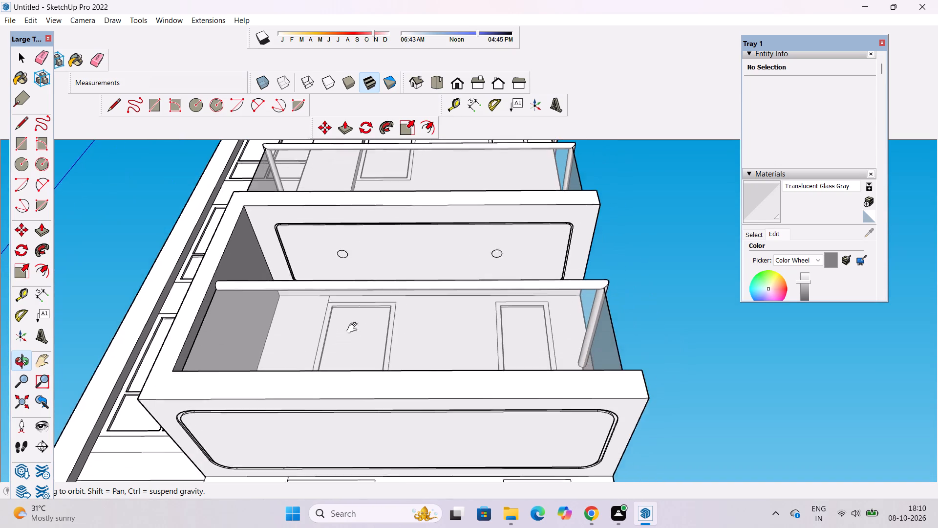
shift+drag(354, 328, 354, 329)
drag(355, 333, 388, 335)
Copy the circle nearest the inner end of the upper balcony's panel about 40' 4" down onto the lower balcony's underside panel.
scroll(374, 260, up, 4)
drag(362, 246, 297, 253)
shift+drag(296, 255, 343, 287)
scroll(347, 295, up, 3)
drag(353, 295, 362, 295)
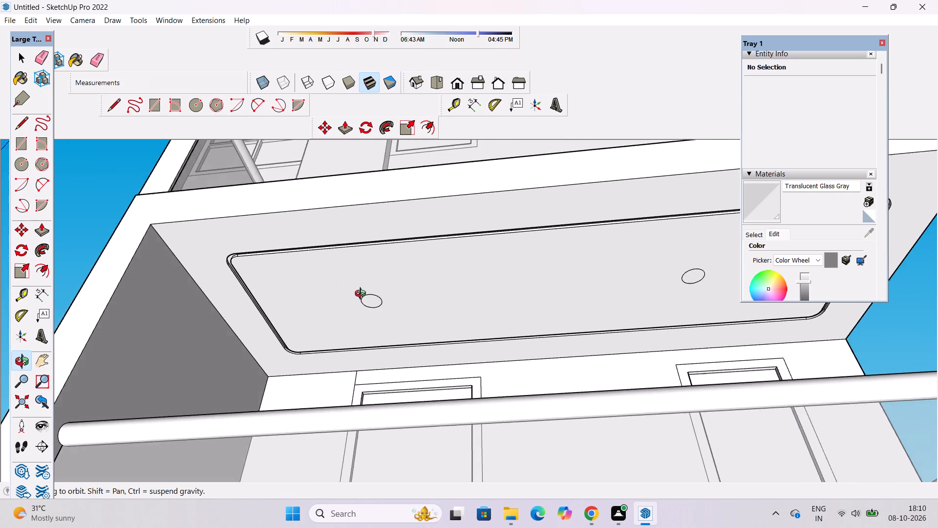
drag(362, 295, 364, 294)
drag(371, 293, 357, 283)
drag(355, 282, 364, 279)
drag(368, 279, 362, 282)
key(space)
scroll(363, 310, up, 4)
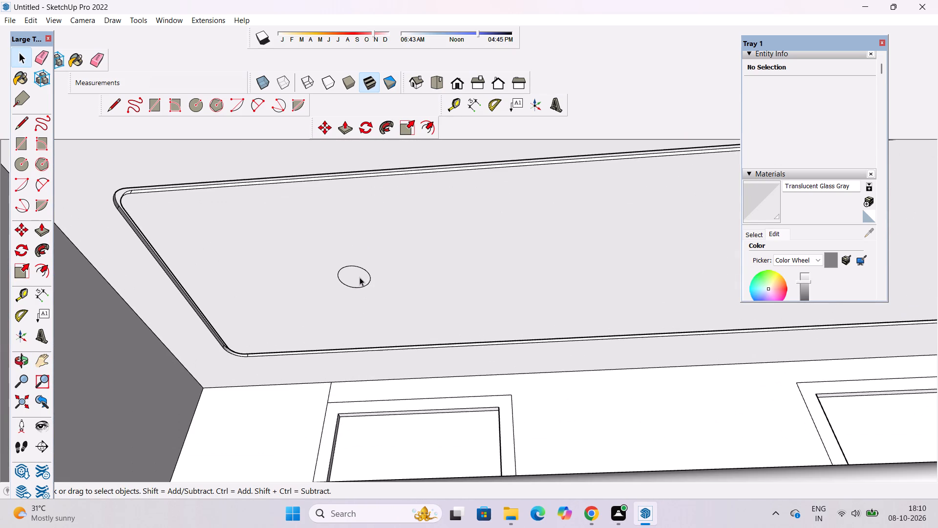
double_click(360, 277)
key(m)
scroll(360, 275, down, 5)
scroll(360, 284, up, 4)
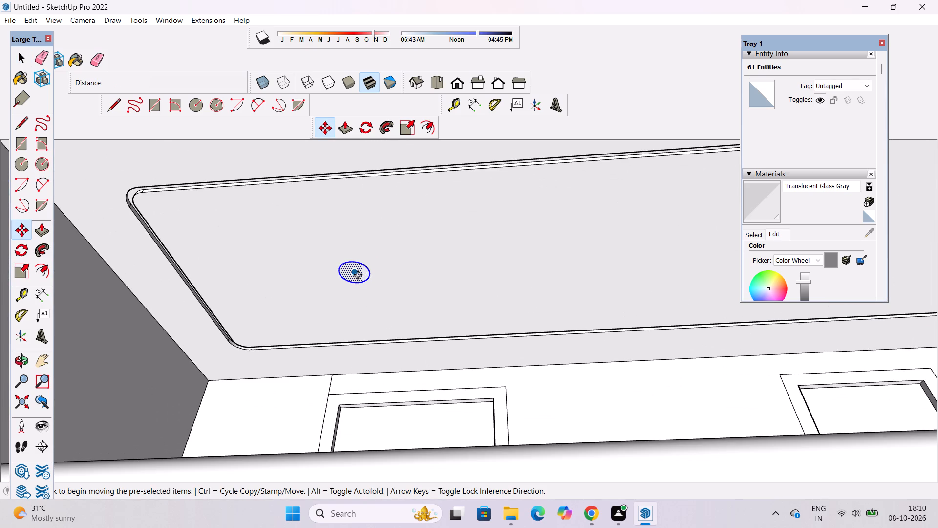
click(356, 275)
scroll(374, 276, down, 16)
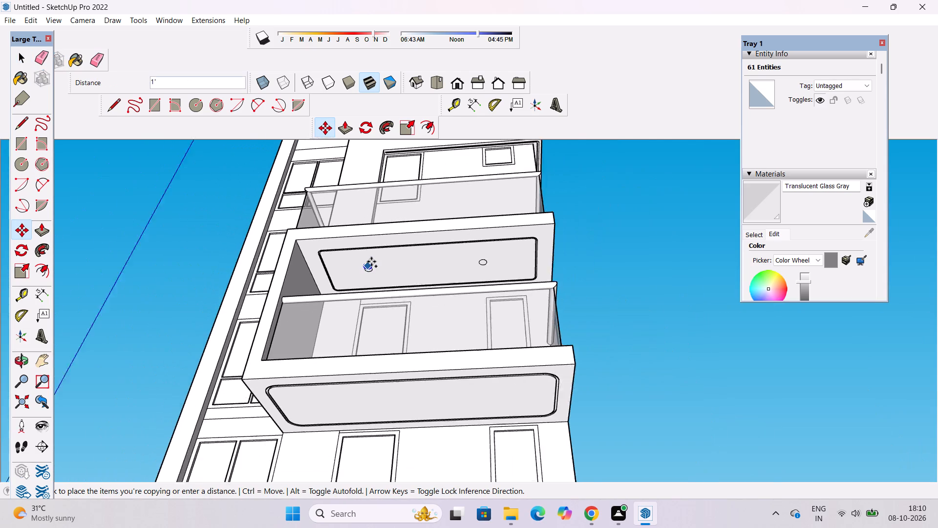
scroll(343, 406, up, 8)
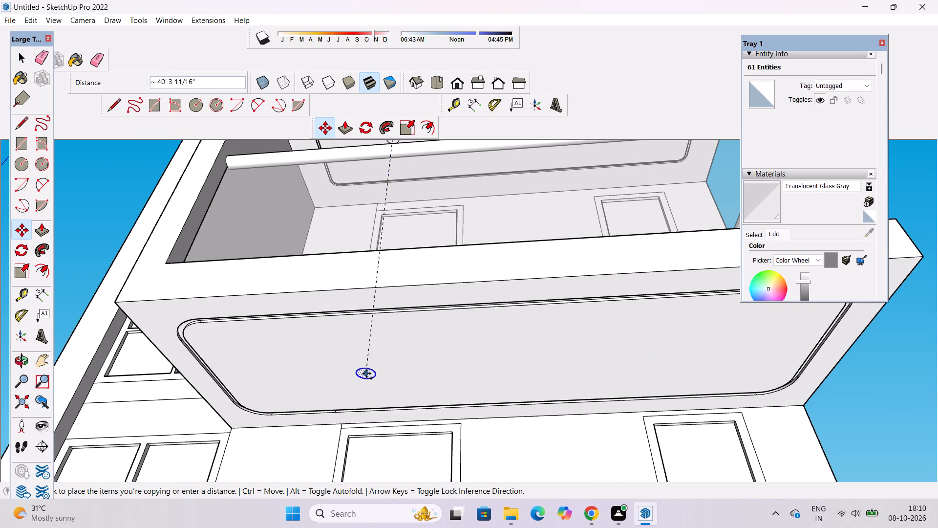
click(375, 361)
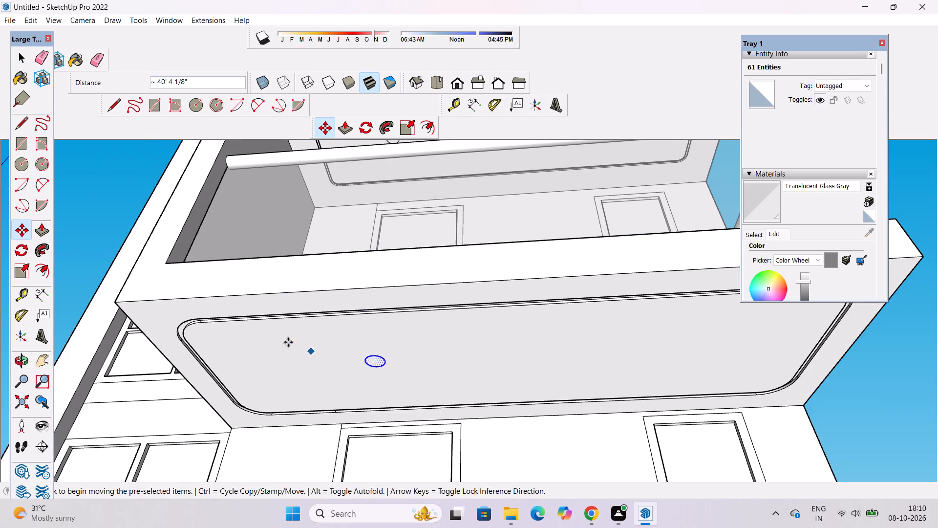
Copy the lower balcony's circle about 31' 6" along its underside panel, towards the other end, and clear the selection.
scroll(288, 342, down, 9)
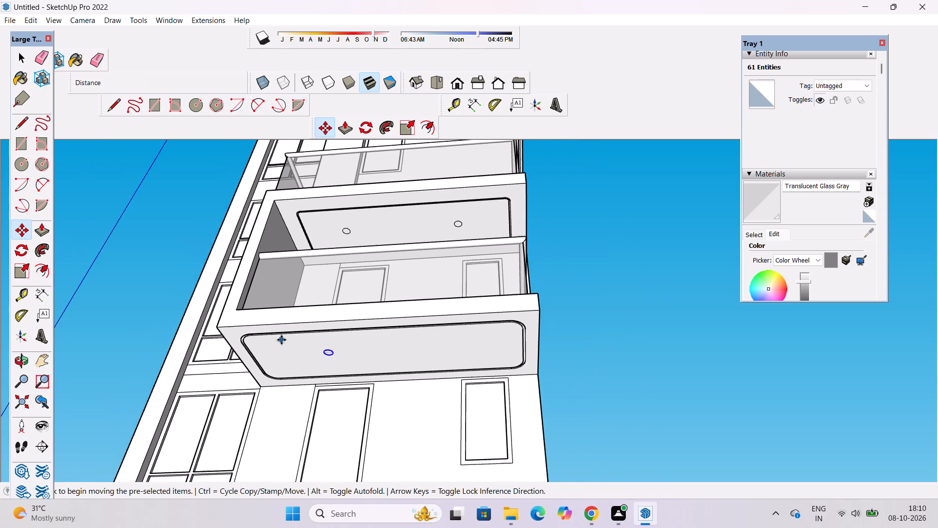
scroll(337, 385, up, 6)
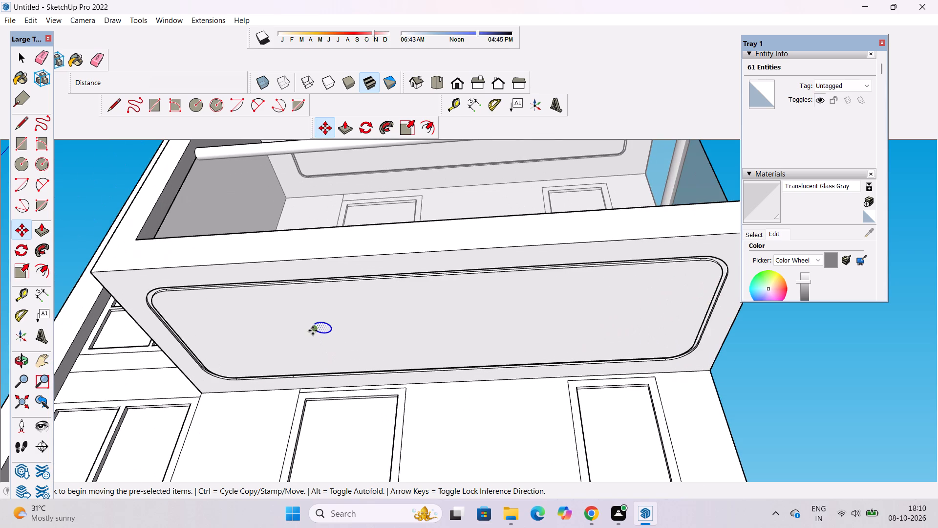
scroll(316, 332, up, 9)
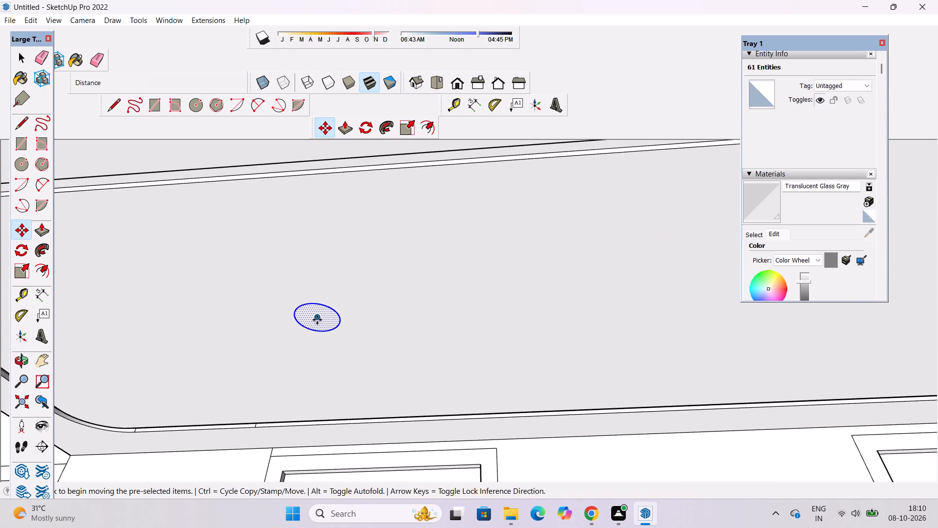
click(317, 320)
scroll(300, 322, down, 12)
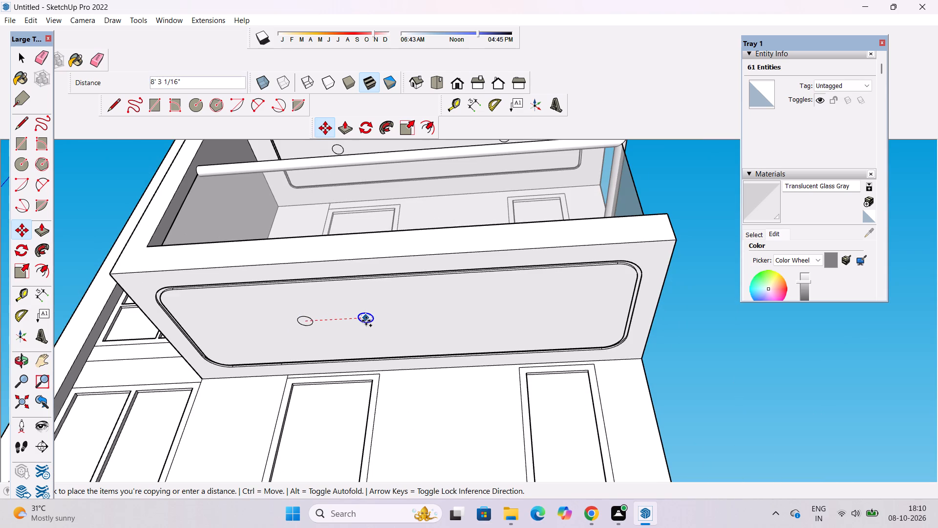
scroll(366, 321, down, 3)
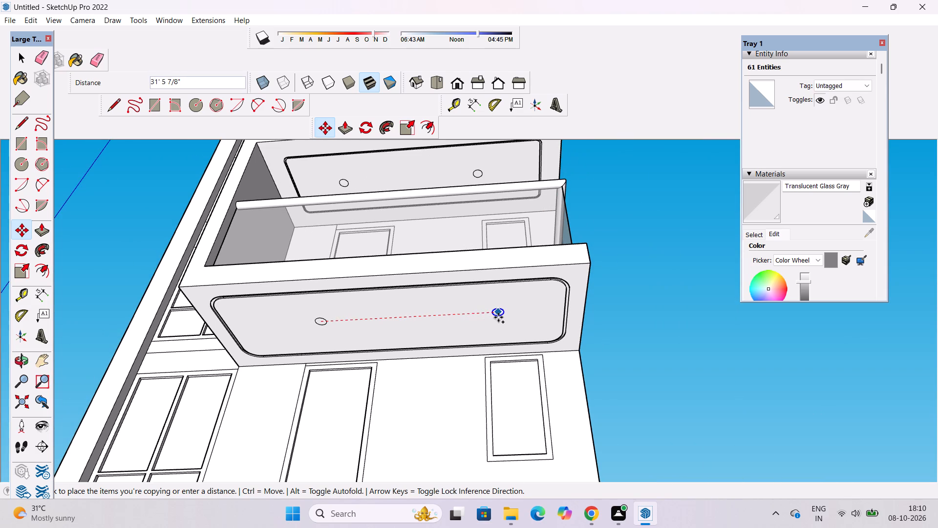
click(498, 317)
key(space)
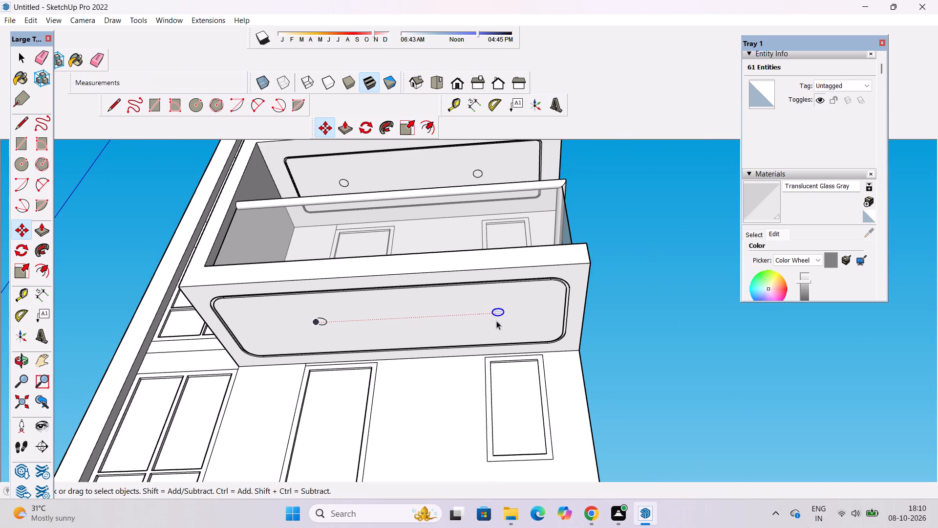
click(604, 296)
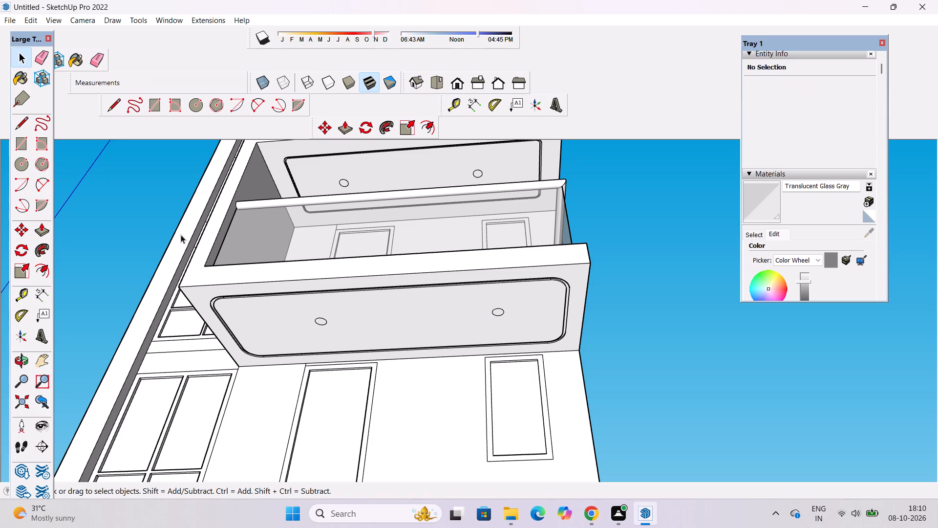
Examine the circles on both balcony undersides in the context of the surrounding facade.
click(21, 356)
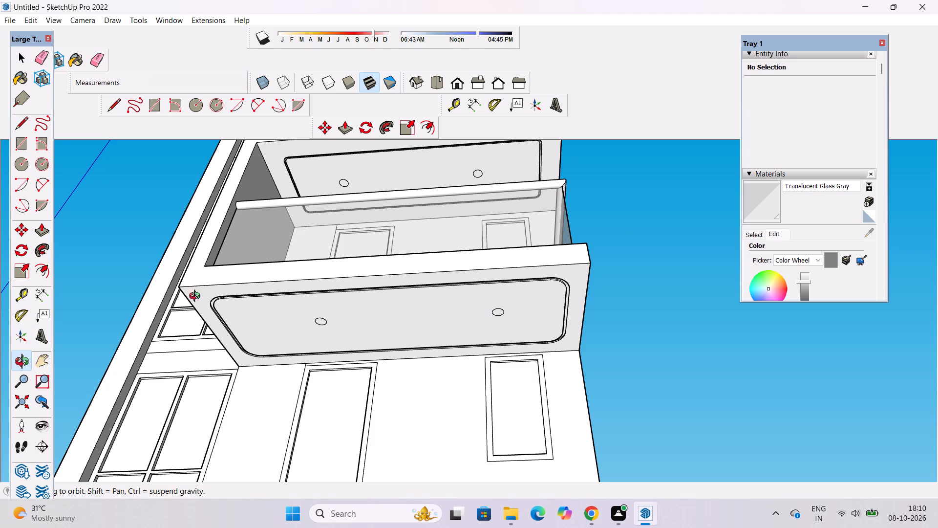
scroll(258, 265, down, 3)
drag(297, 252, 308, 282)
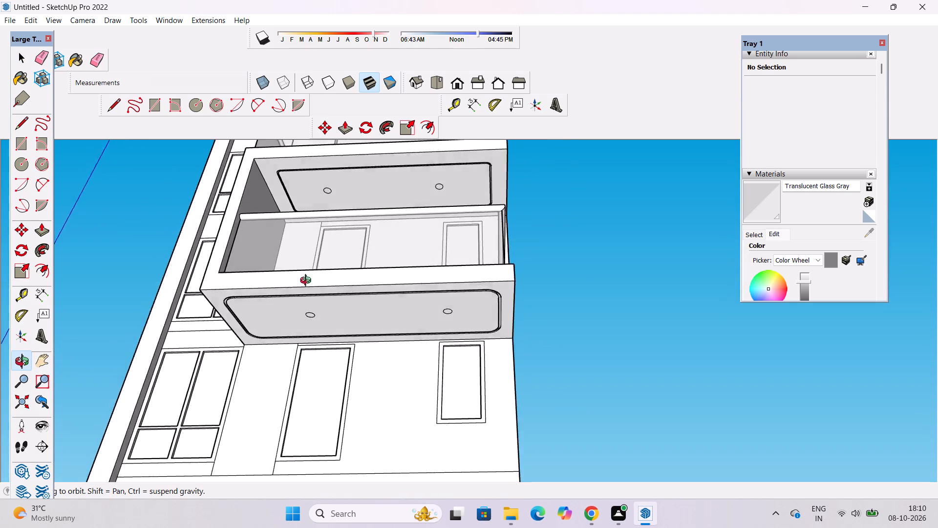
drag(308, 282, 318, 307)
scroll(323, 279, down, 5)
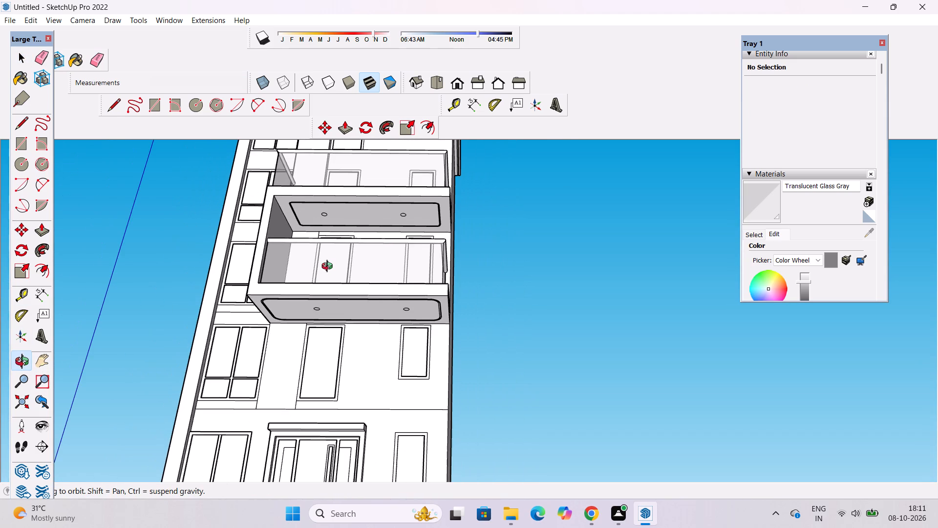
shift+drag(329, 267, 356, 328)
drag(362, 343, 376, 258)
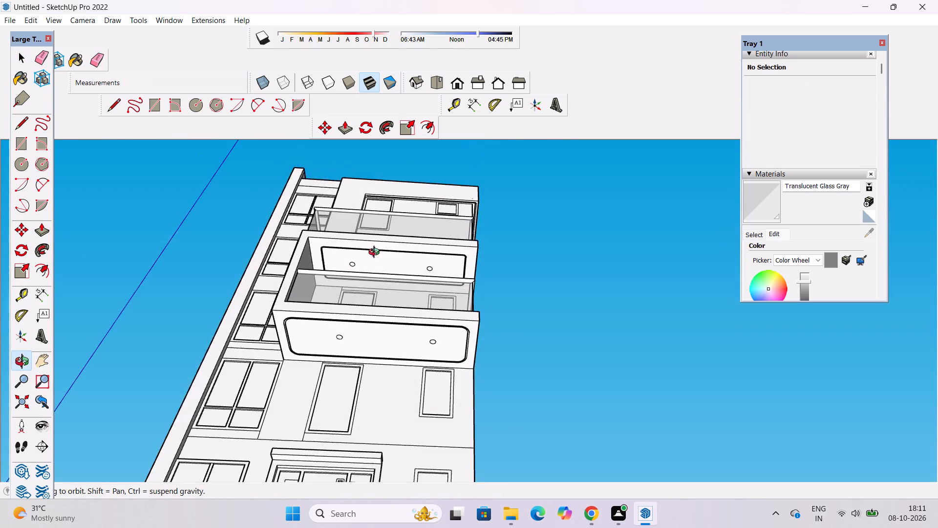
Push the circle nearer the column of double windows 1" into the upper balcony's underside panel with Push/Pull.
scroll(389, 281, up, 3)
drag(388, 267, 325, 273)
shift+drag(332, 287, 381, 328)
scroll(391, 339, up, 7)
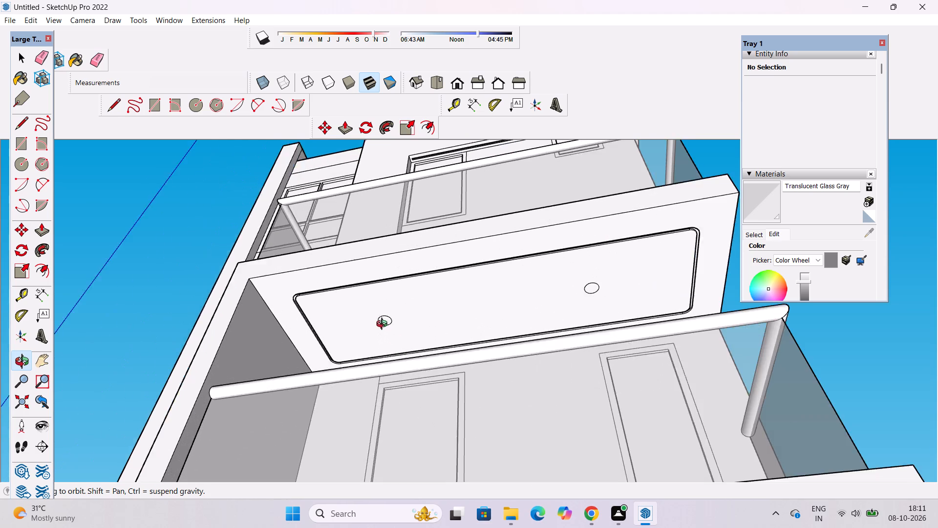
drag(385, 322, 401, 317)
drag(402, 326, 403, 338)
drag(376, 330, 393, 322)
click(395, 322)
scroll(394, 325, up, 3)
shift+drag(414, 321, 311, 349)
drag(326, 347, 339, 347)
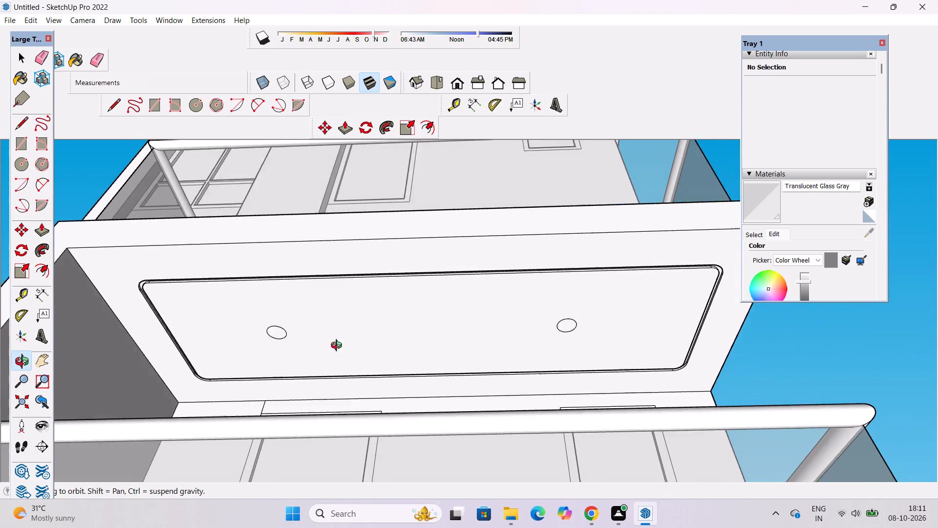
drag(339, 347, 340, 347)
scroll(288, 344, up, 4)
shift+drag(288, 337, 315, 368)
drag(312, 365, 301, 360)
key(p)
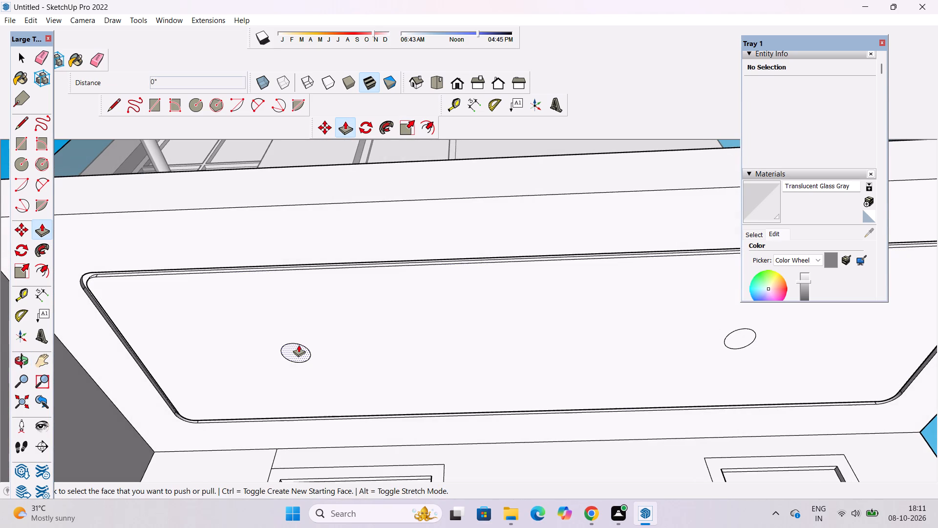
click(293, 352)
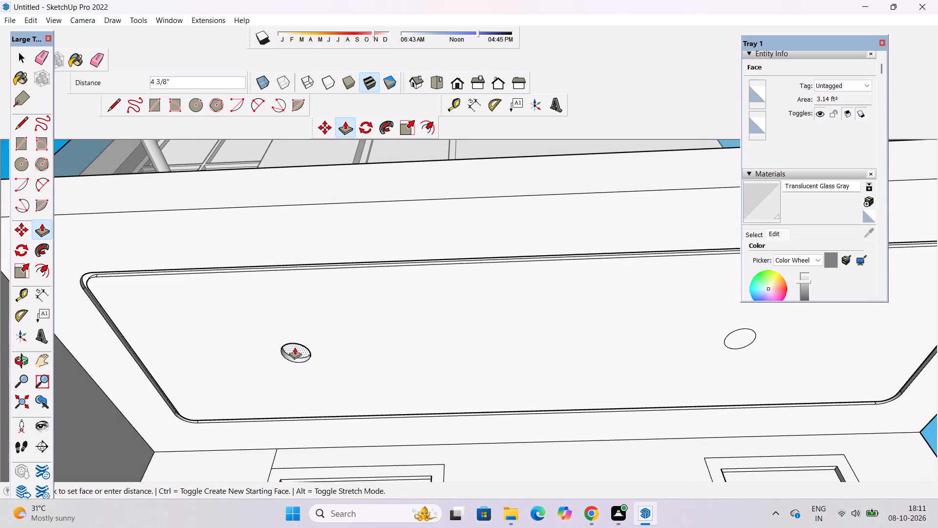
text(1")
key(Return)
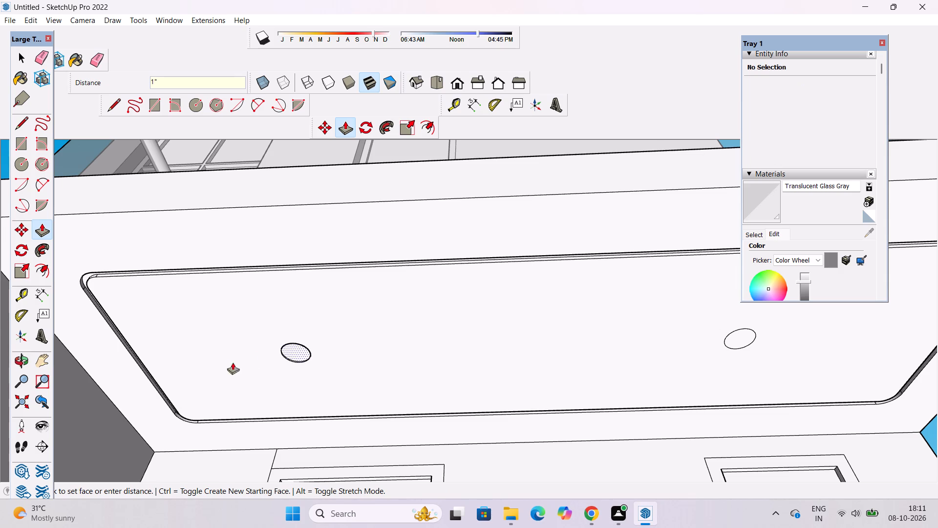
Recess the upper balcony panel's other circle, farther from the double windows, by 1".
scroll(233, 362, down, 4)
scroll(790, 336, up, 3)
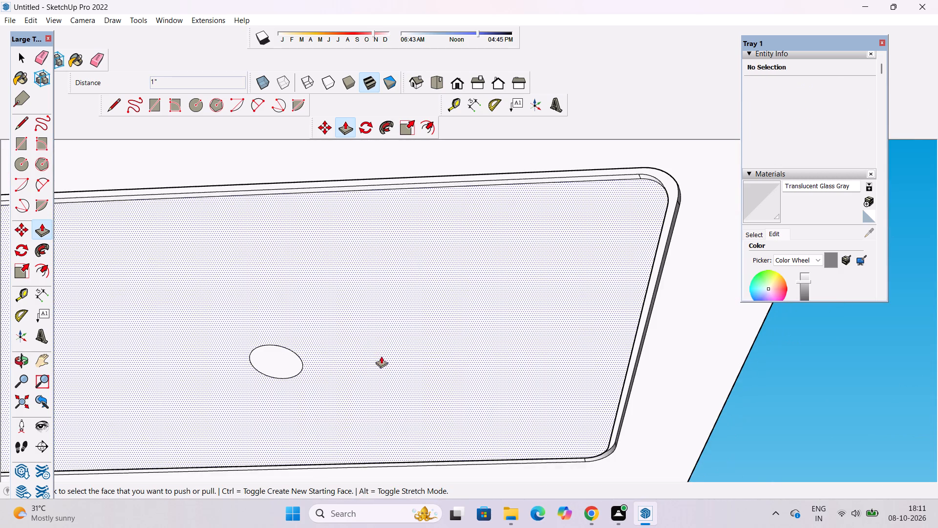
scroll(621, 331, down, 5)
scroll(490, 374, up, 4)
click(373, 350)
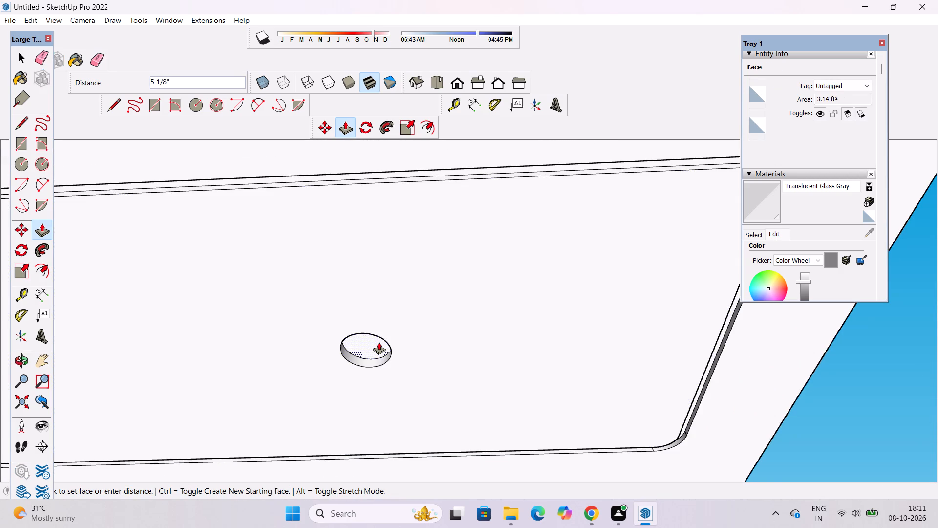
text(1")
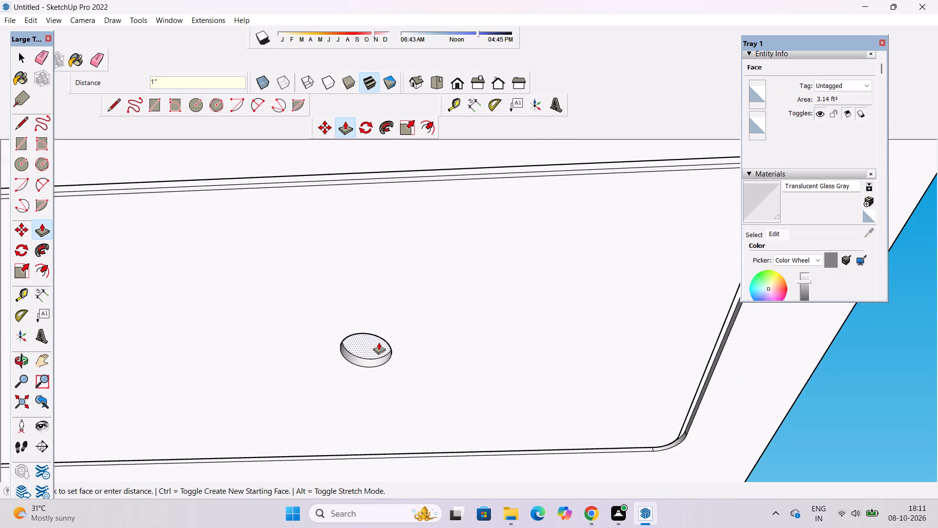
key(Return)
Recess the lower balcony's underside circle farther from the double windows by 1".
scroll(401, 301, down, 4)
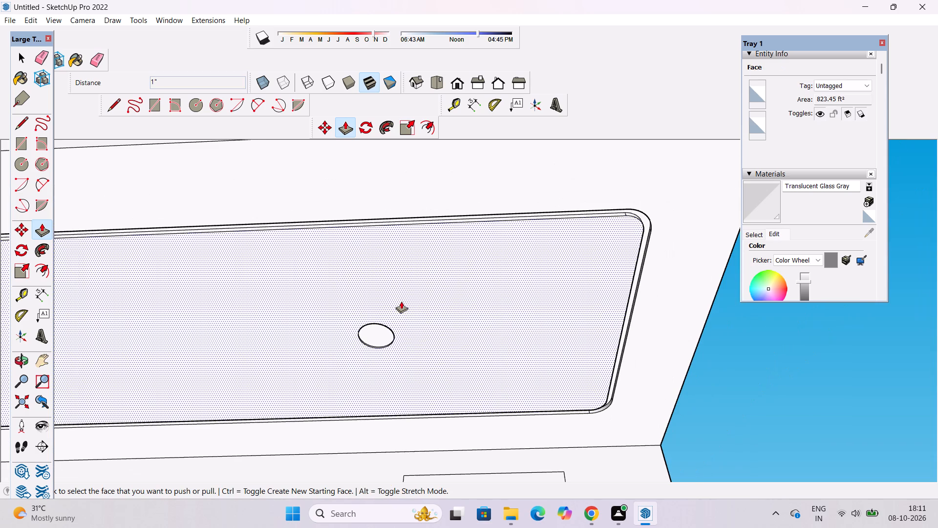
scroll(401, 301, down, 9)
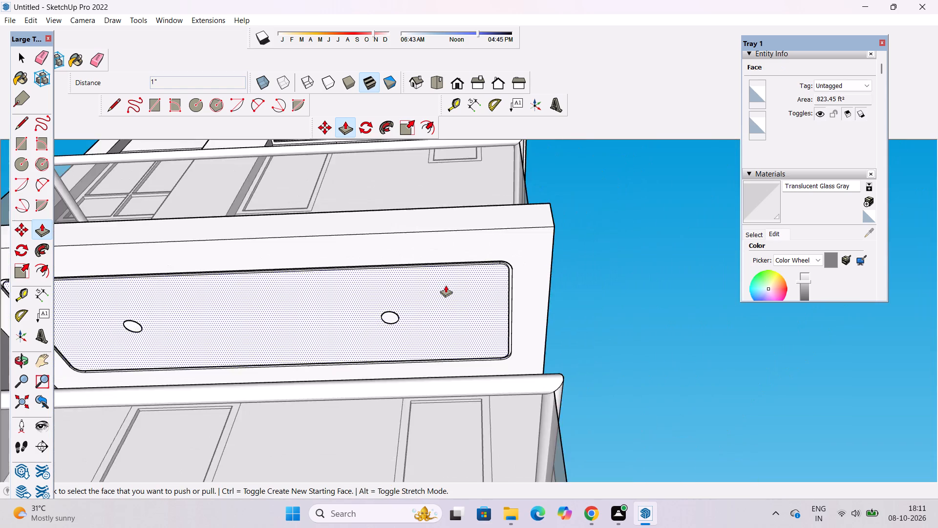
scroll(446, 285, down, 7)
scroll(446, 285, up, 4)
scroll(448, 297, down, 8)
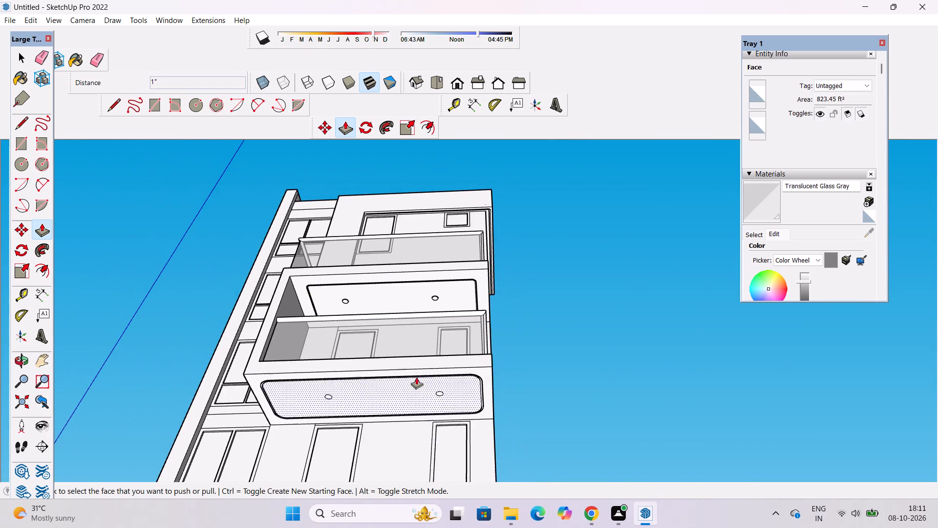
scroll(415, 374, up, 4)
scroll(444, 432, up, 9)
click(465, 366)
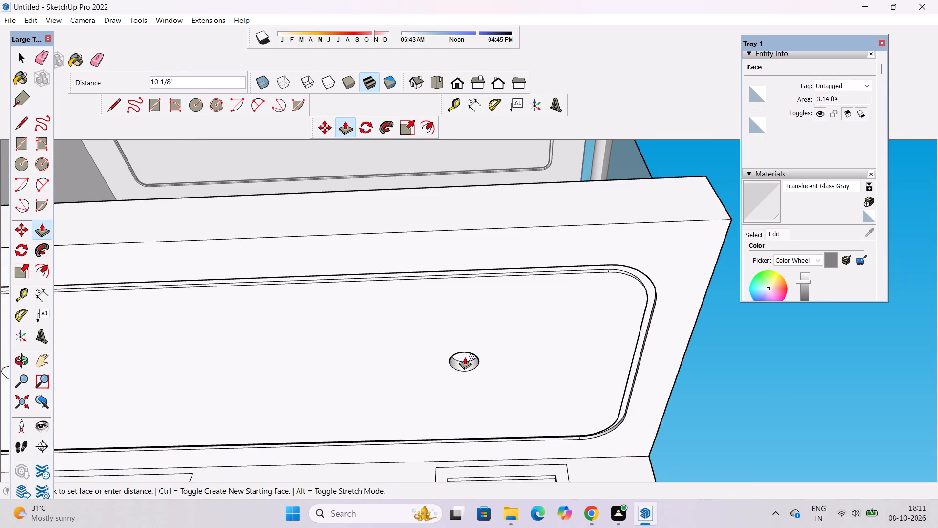
text(1")
key(Return)
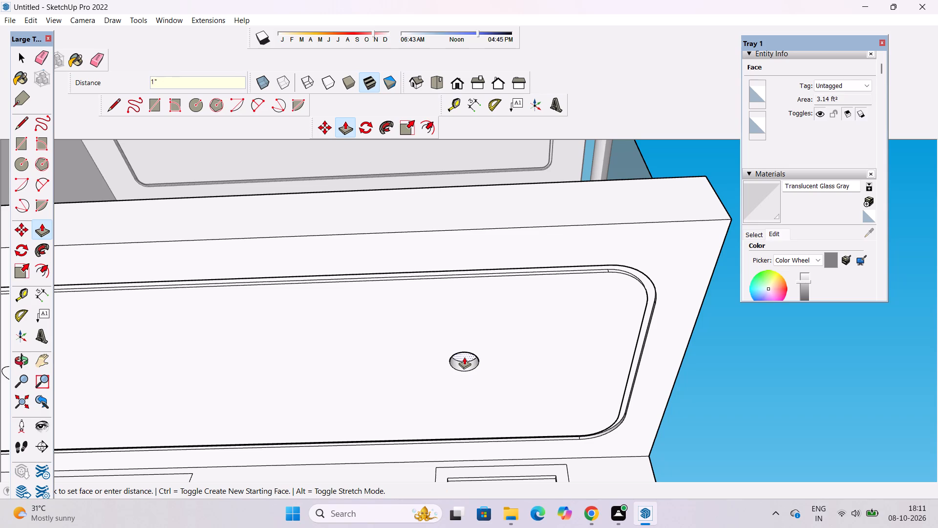
Recess the lower balcony's remaining circle, nearer the column of double windows, by 1".
scroll(512, 326, down, 6)
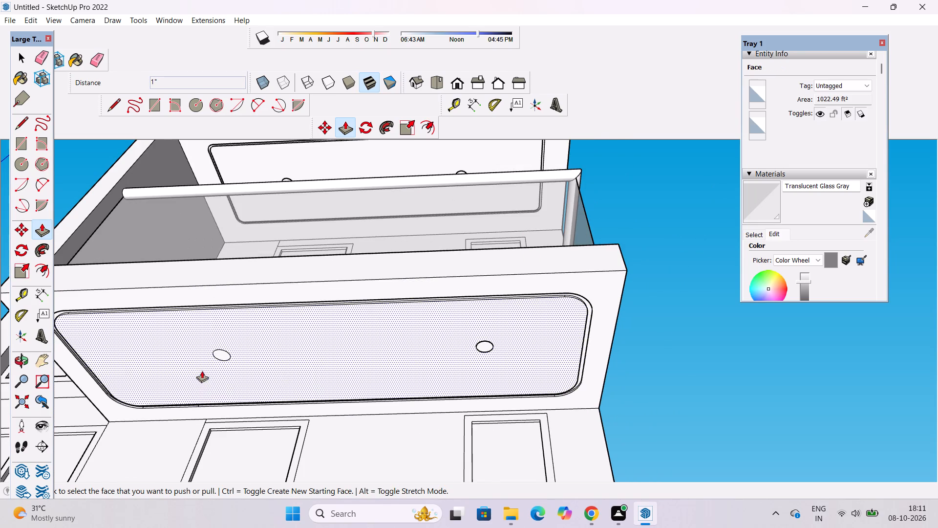
scroll(205, 359, up, 13)
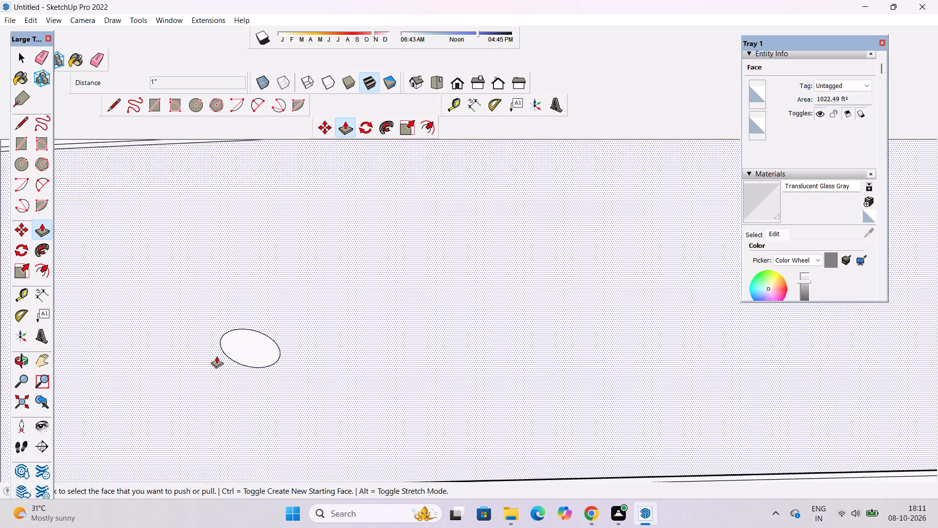
click(244, 344)
key(1)
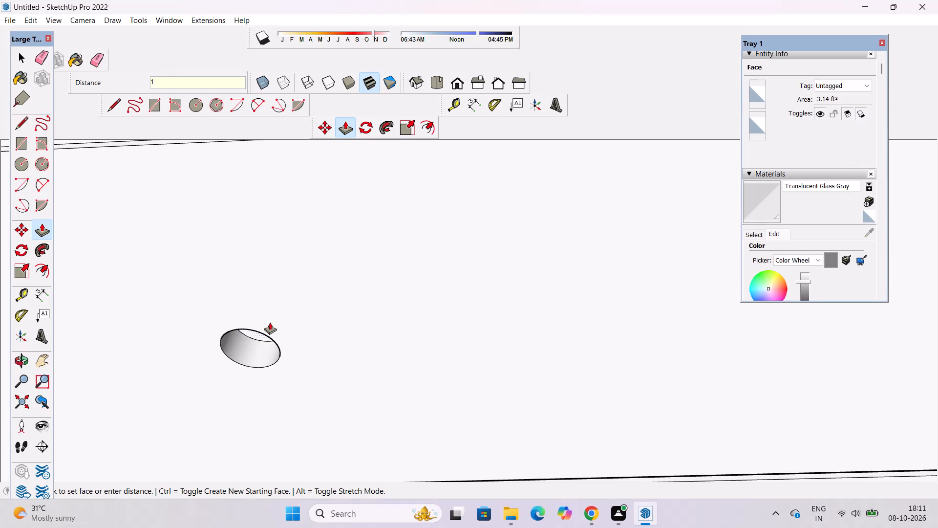
key(shift+quotedbl)
key(Return)
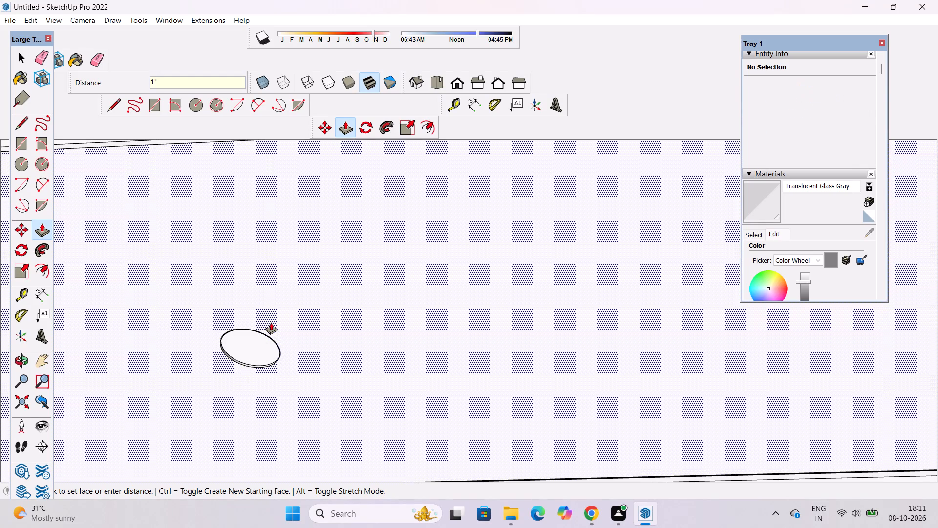
Examine the light recesses on the undersides of both balconies and clear the selection.
key(o)
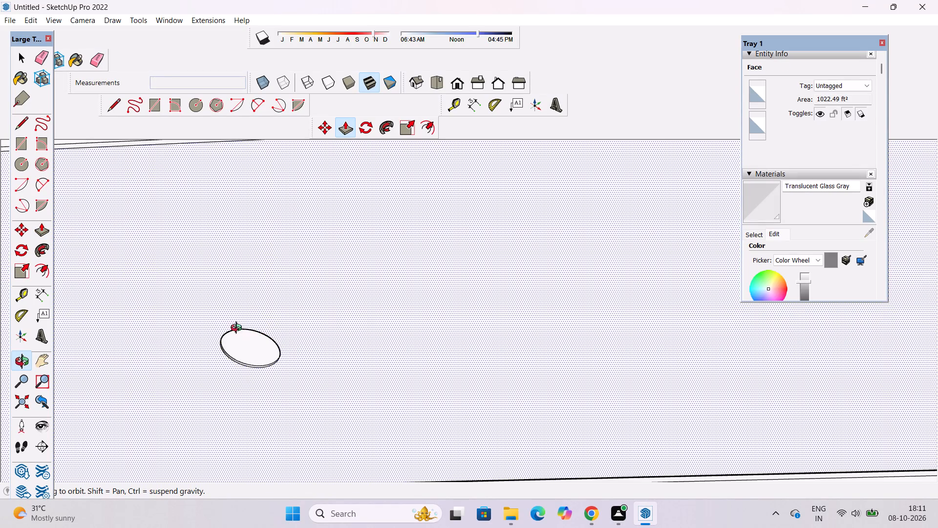
scroll(211, 309, down, 3)
scroll(139, 319, down, 1)
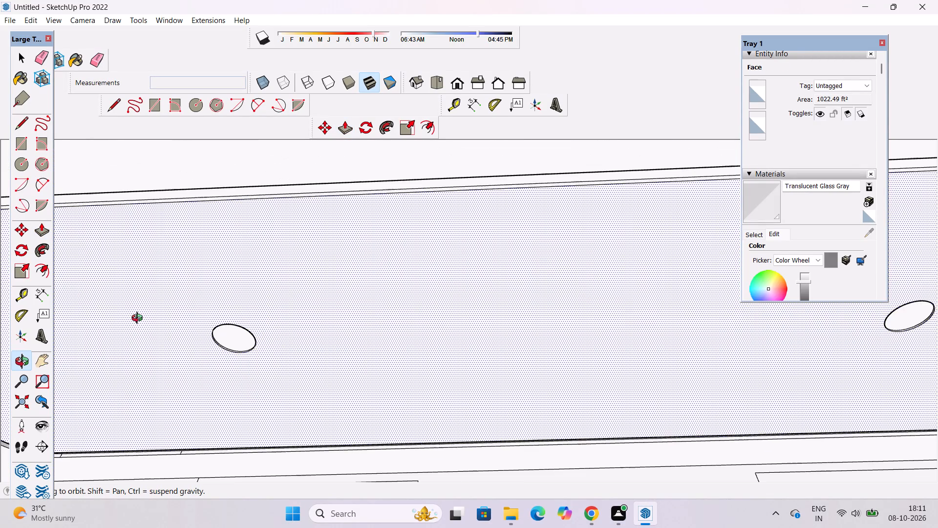
scroll(139, 319, down, 9)
drag(241, 301, 254, 349)
scroll(258, 345, down, 4)
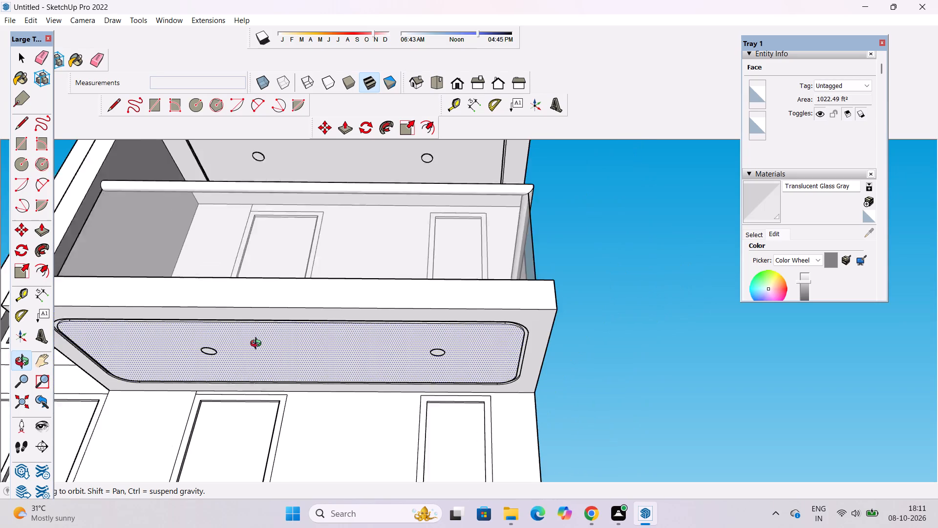
scroll(258, 345, down, 1)
drag(337, 296, 351, 365)
scroll(347, 351, down, 6)
shift+drag(340, 354, 360, 342)
key(space)
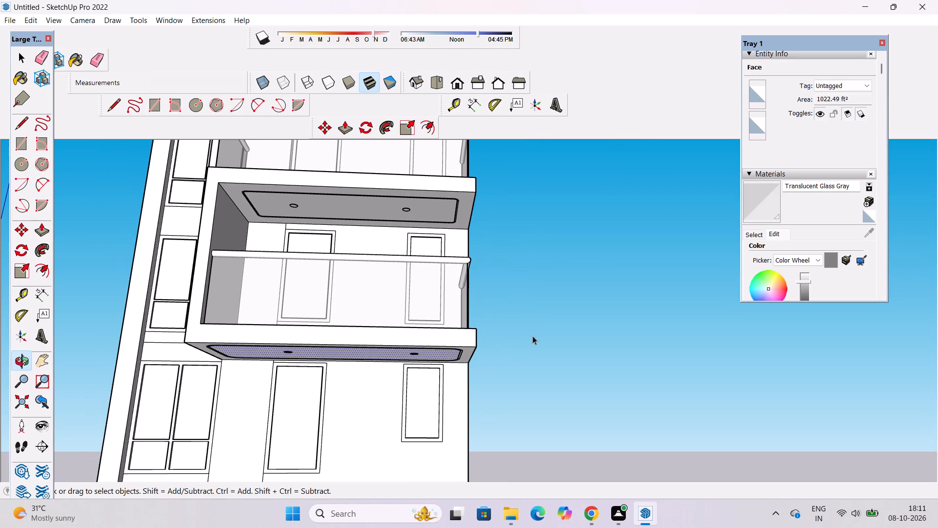
click(540, 333)
Examine the whole building from the front, from below the balconies and from the side for the overall facade design.
key(o)
scroll(446, 335, down, 6)
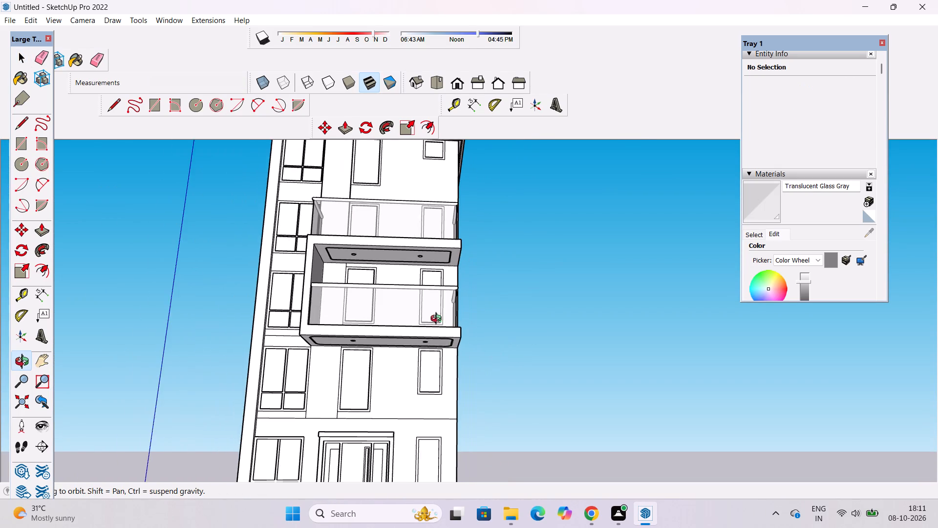
drag(438, 320, 425, 375)
shift+drag(417, 373, 421, 392)
scroll(410, 366, down, 5)
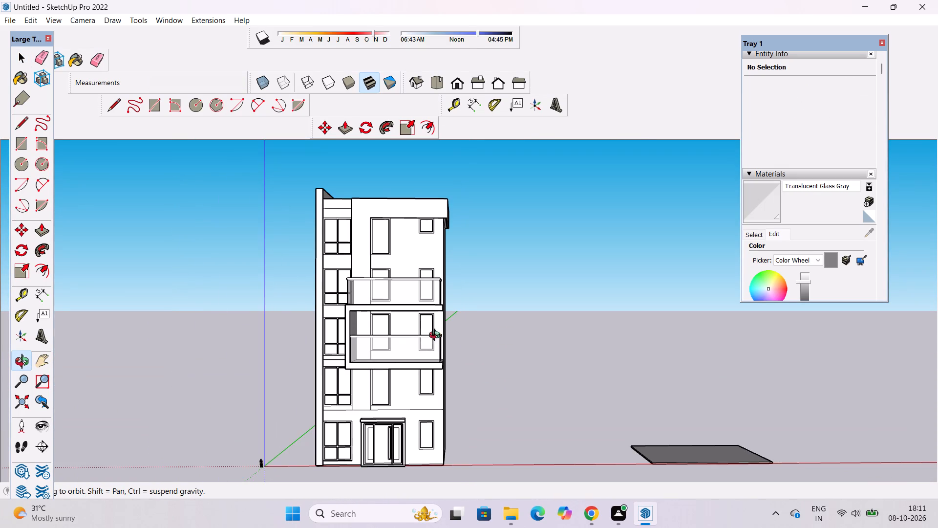
scroll(427, 314, up, 3)
drag(420, 355, 405, 302)
scroll(386, 243, up, 1)
drag(389, 242, 389, 244)
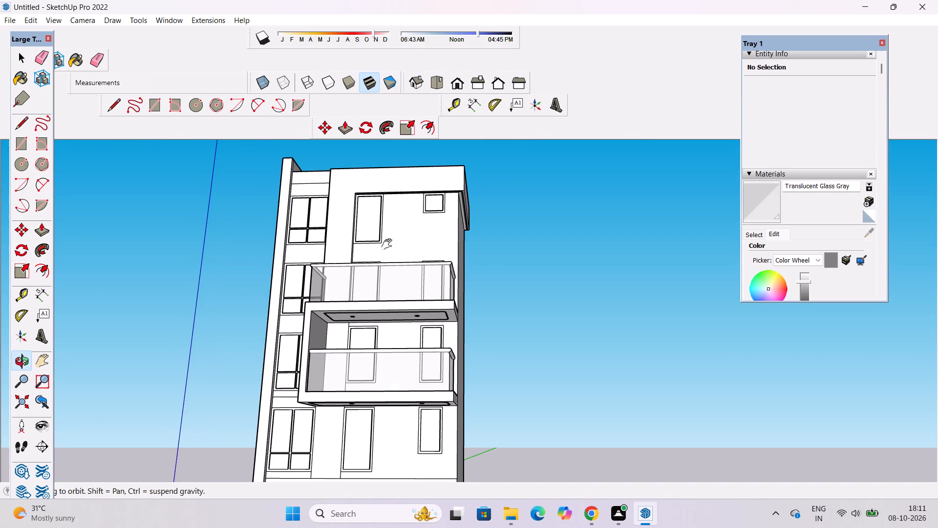
drag(389, 244, 388, 264)
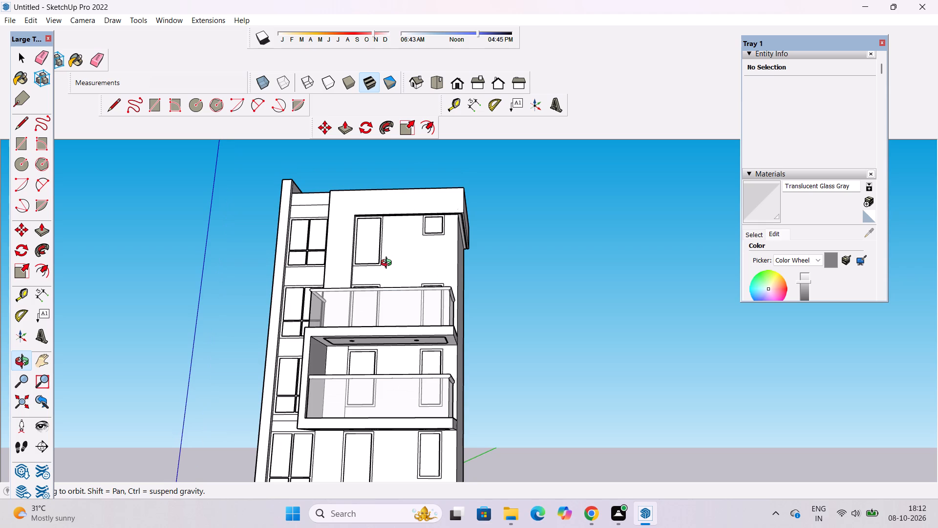
scroll(432, 263, down, 4)
drag(433, 267, 449, 343)
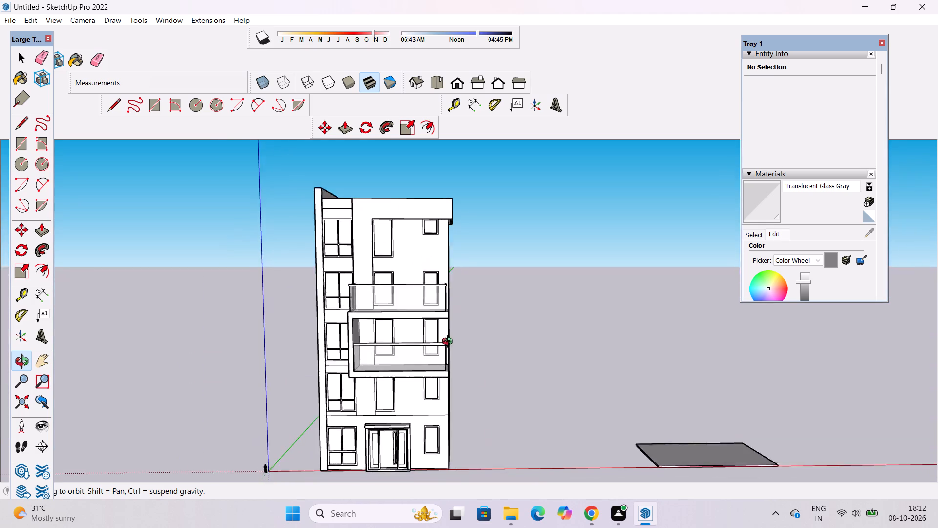
drag(449, 343, 449, 353)
scroll(415, 348, up, 3)
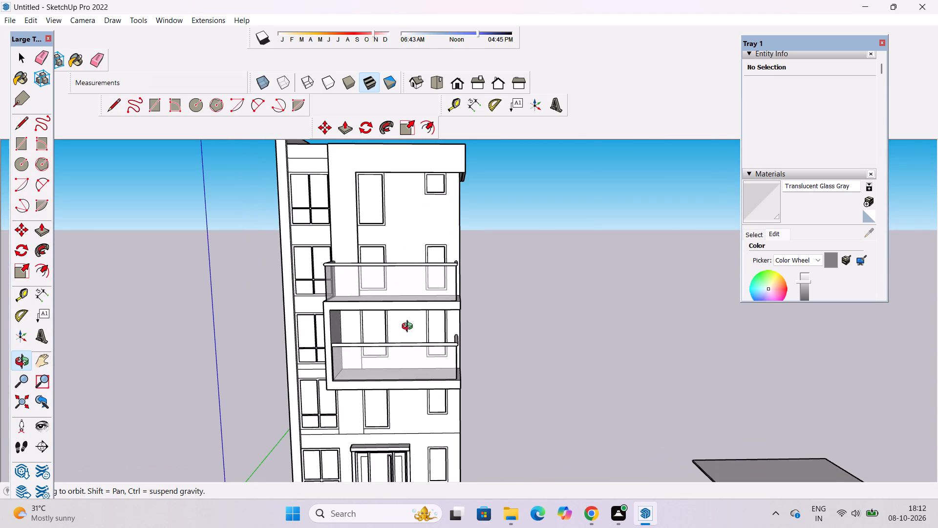
scroll(384, 330, down, 1)
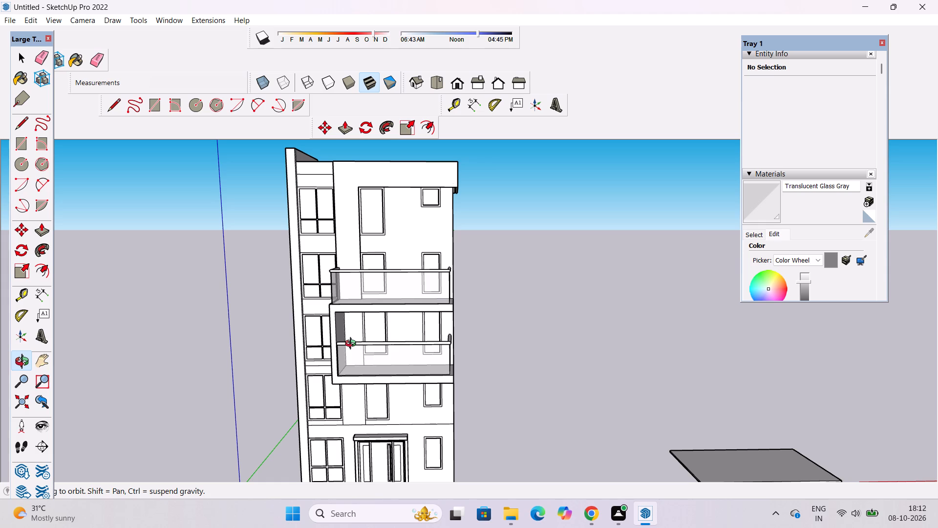
drag(368, 362, 365, 281)
scroll(384, 305, up, 3)
drag(384, 307, 372, 243)
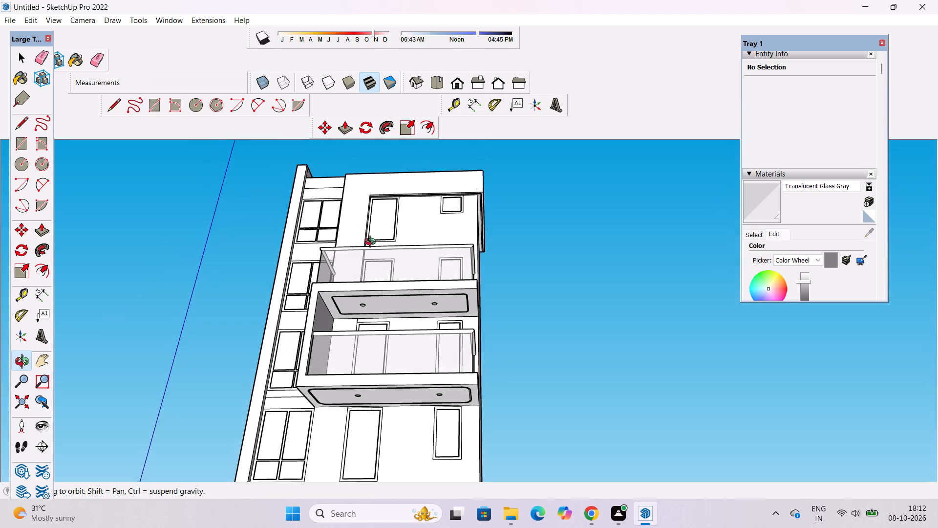
drag(372, 243, 372, 243)
scroll(372, 292, down, 2)
drag(348, 308, 372, 355)
drag(372, 355, 369, 319)
drag(369, 319, 387, 350)
scroll(388, 314, down, 6)
drag(387, 310, 393, 400)
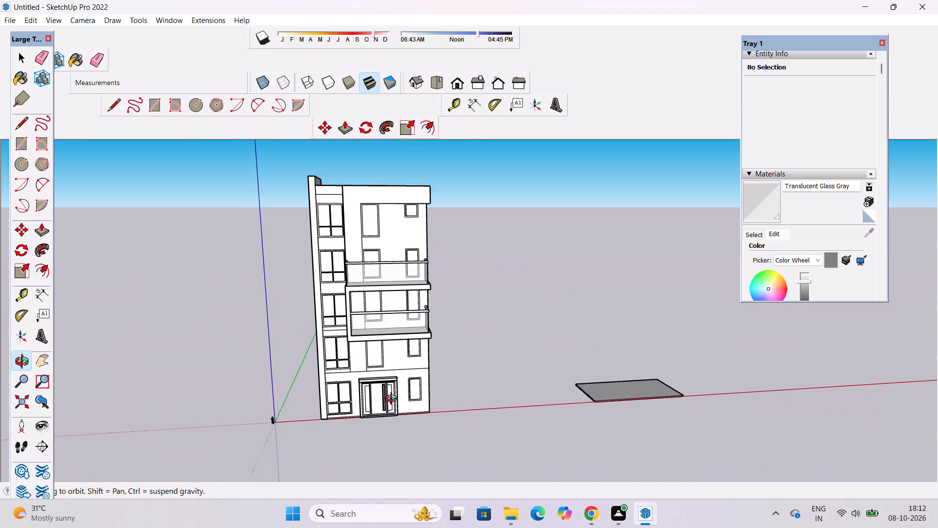
drag(393, 400, 378, 438)
scroll(444, 328, up, 3)
drag(621, 269, 798, 283)
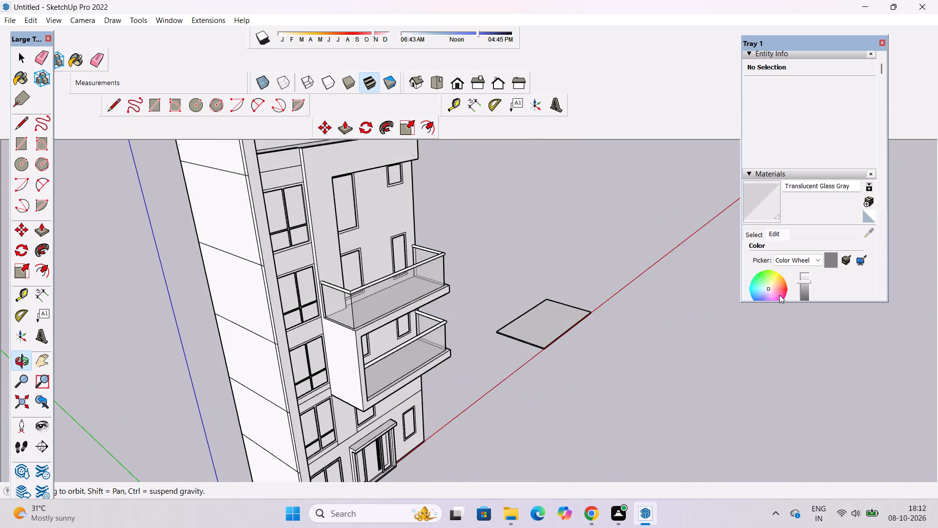
Erase the horizontal floor lines across the plain side wall next to the column of double windows.
shift+drag(386, 375, 440, 291)
drag(355, 349, 466, 288)
scroll(455, 297, down, 4)
shift+drag(444, 314, 442, 360)
drag(438, 359, 438, 331)
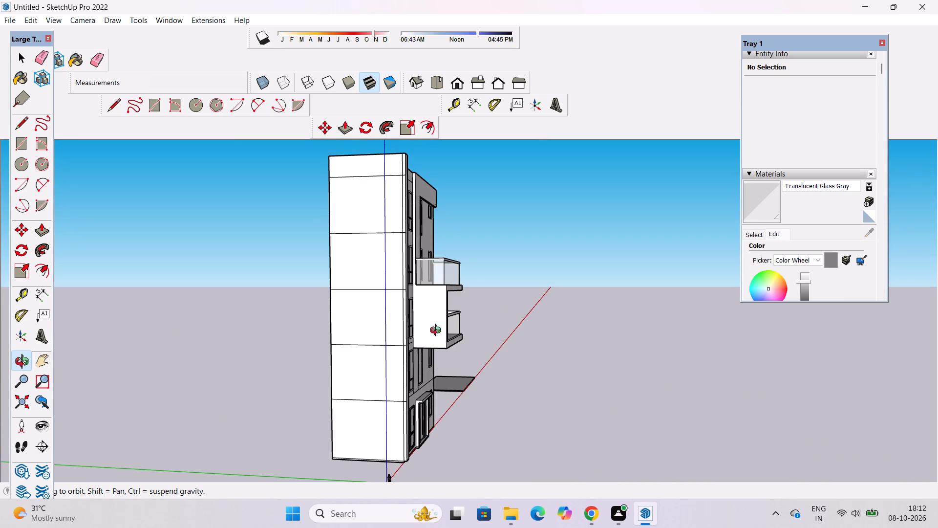
key(e)
drag(365, 168, 373, 308)
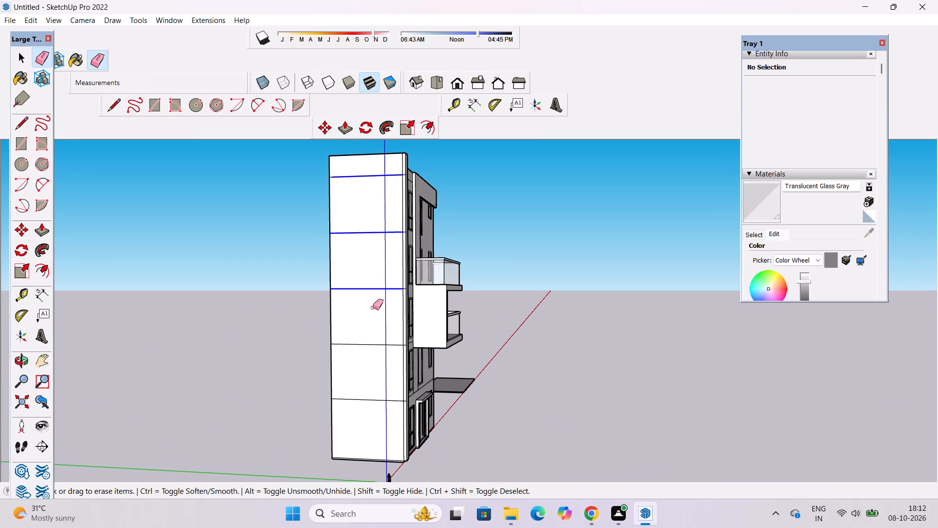
drag(373, 308, 378, 411)
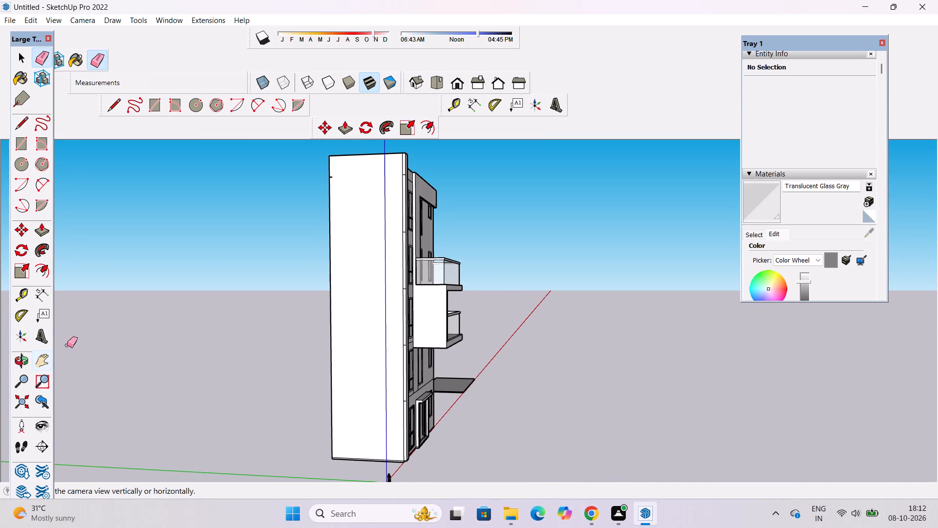
Erase the short floor-line segments on the narrow strip along that side wall's front edge, below the topmost one.
scroll(397, 280, up, 4)
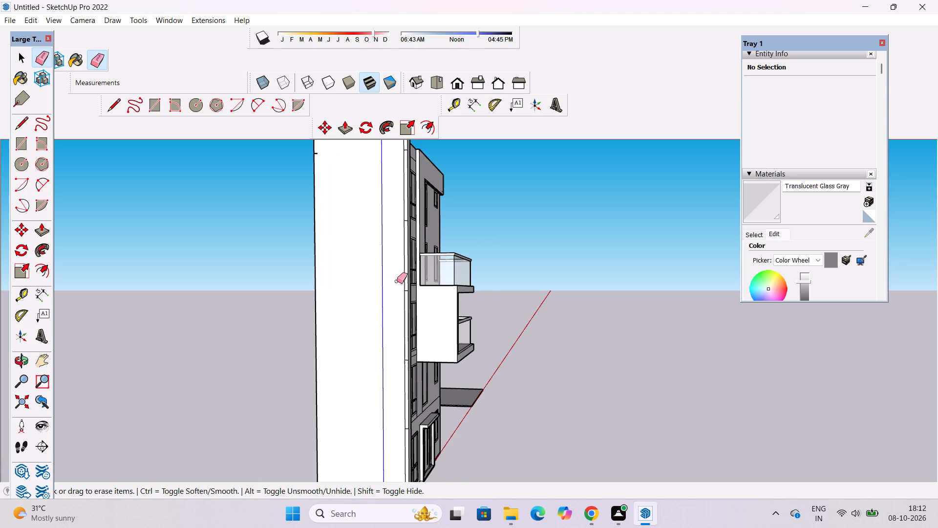
scroll(440, 234, up, 2)
scroll(406, 189, up, 15)
drag(388, 185, 391, 246)
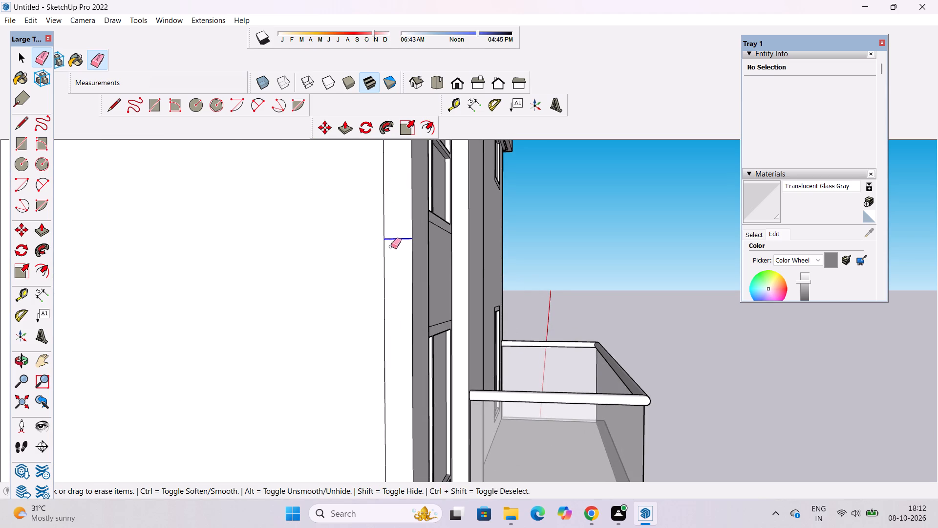
drag(391, 246, 391, 247)
scroll(354, 181, down, 12)
scroll(354, 401, up, 10)
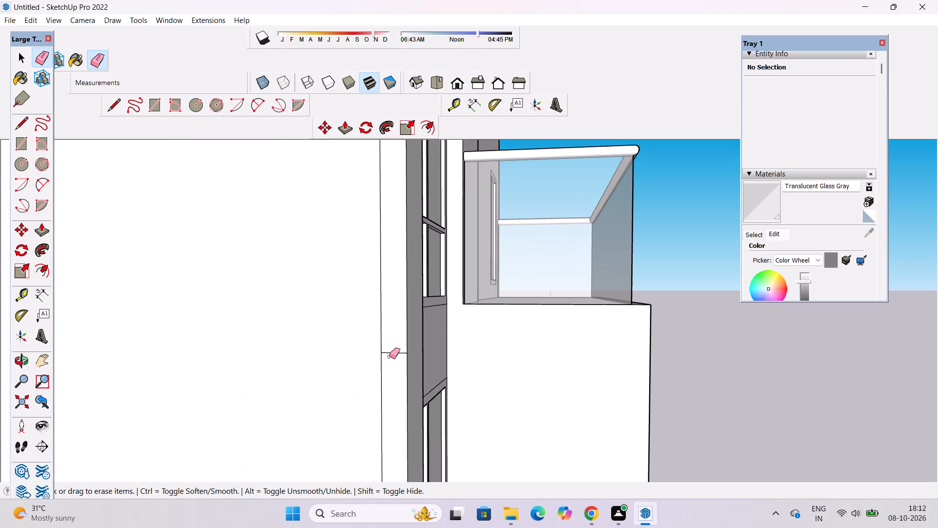
click(391, 352)
click(391, 352)
drag(396, 343, 394, 357)
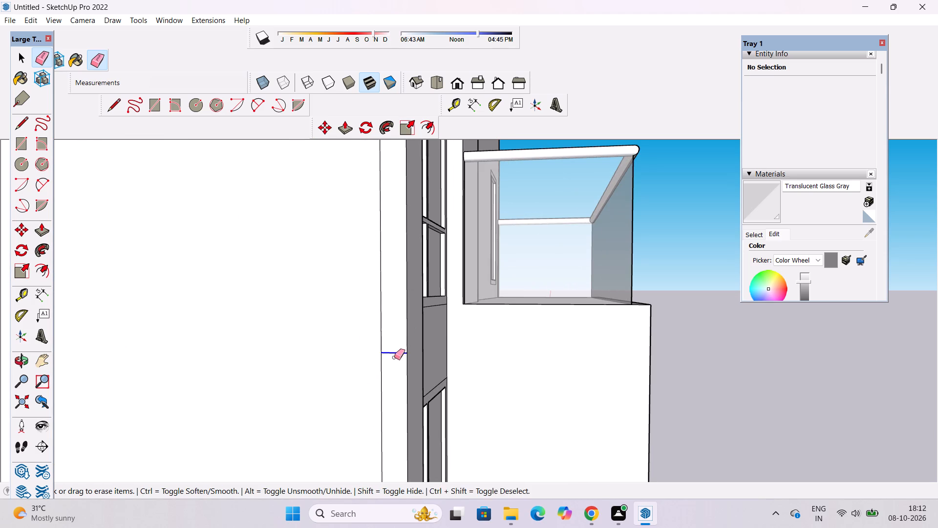
drag(394, 357, 394, 360)
scroll(294, 236, down, 16)
scroll(334, 454, up, 5)
scroll(296, 319, up, 5)
drag(301, 295, 304, 305)
scroll(293, 115, down, 6)
scroll(310, 231, down, 9)
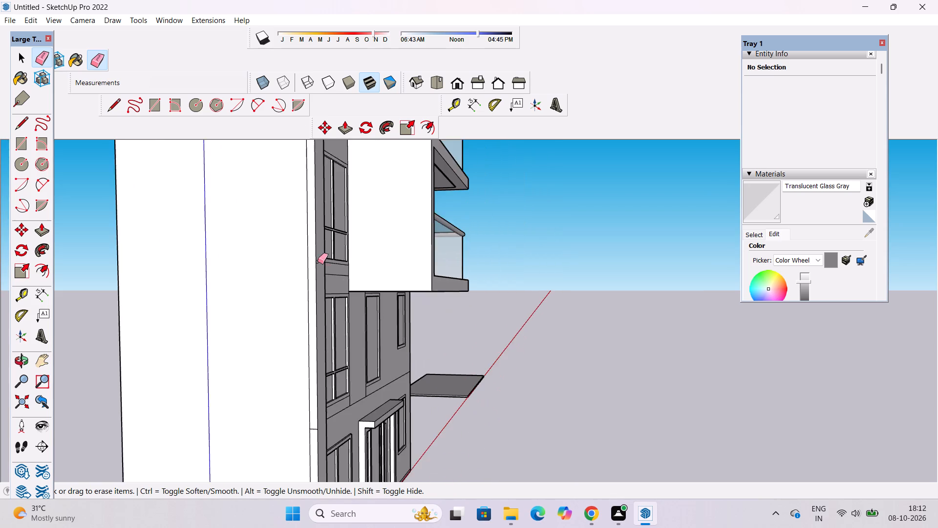
scroll(318, 262, down, 6)
scroll(299, 438, up, 11)
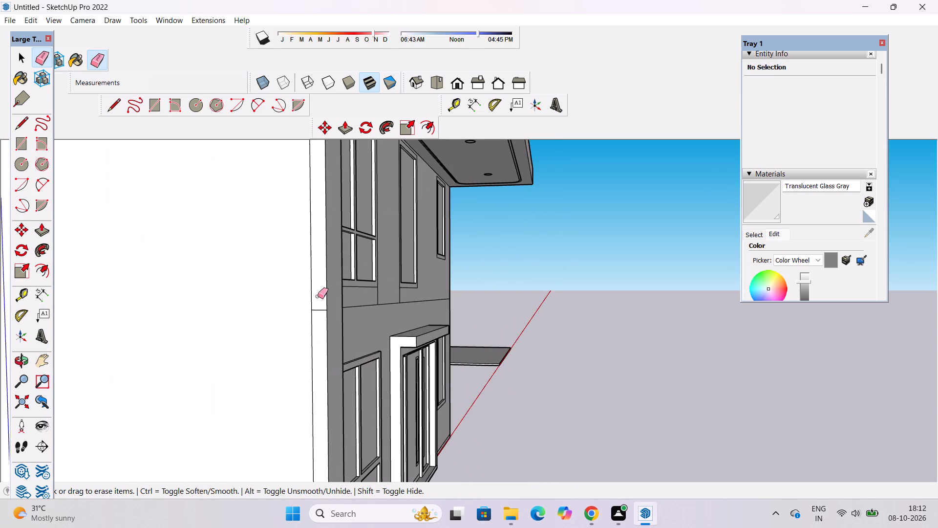
drag(318, 296, 319, 317)
scroll(284, 414, down, 20)
scroll(284, 414, down, 5)
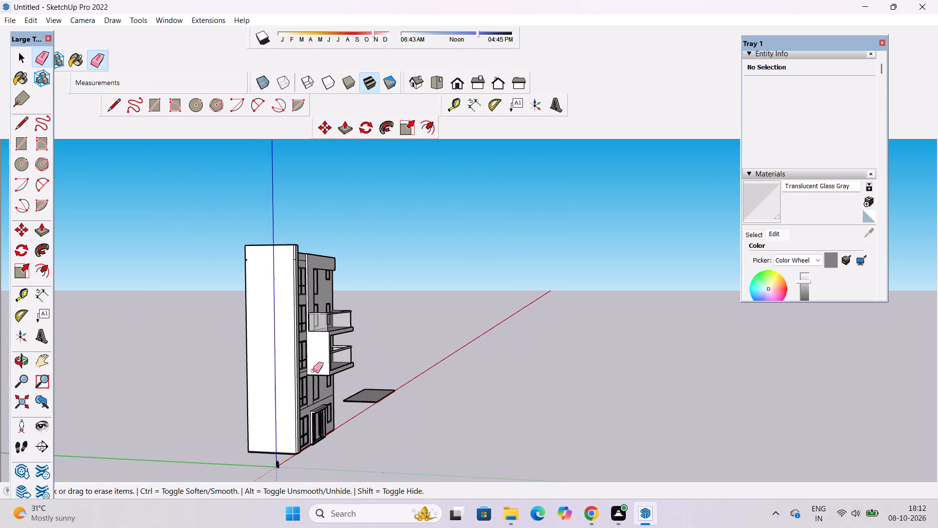
Erase the leftover line stub at the side wall's rear edge and the topmost short segment on its front strip.
scroll(305, 287, up, 9)
scroll(171, 258, up, 5)
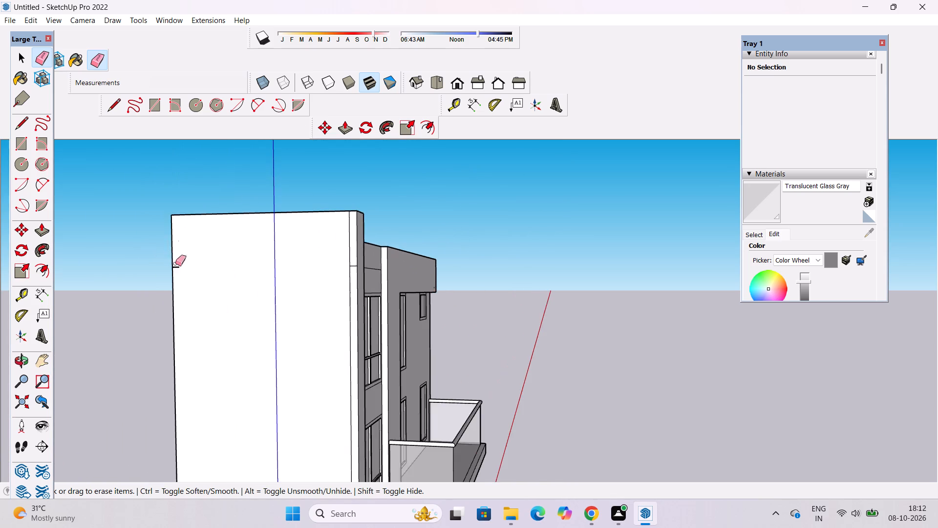
scroll(185, 280, up, 5)
drag(172, 253, 173, 263)
scroll(154, 271, down, 4)
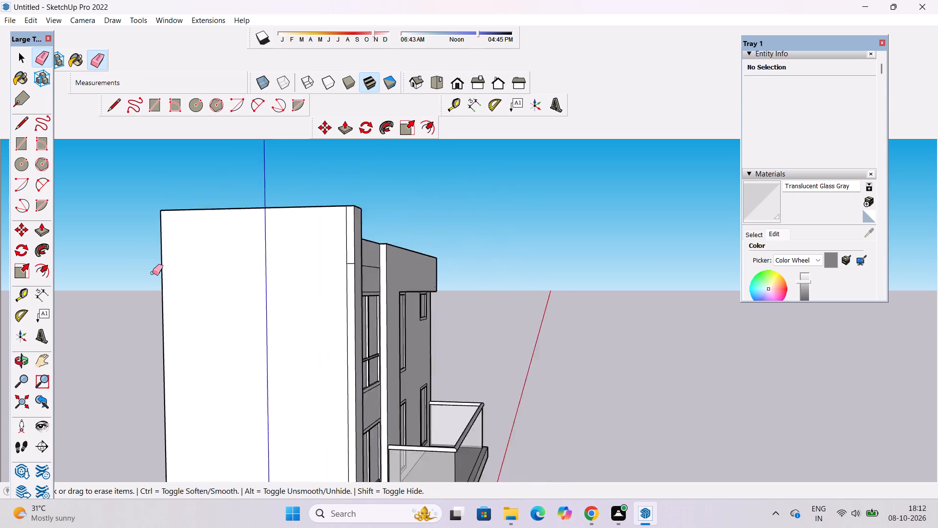
scroll(152, 273, down, 2)
scroll(256, 276, up, 12)
drag(327, 236, 324, 241)
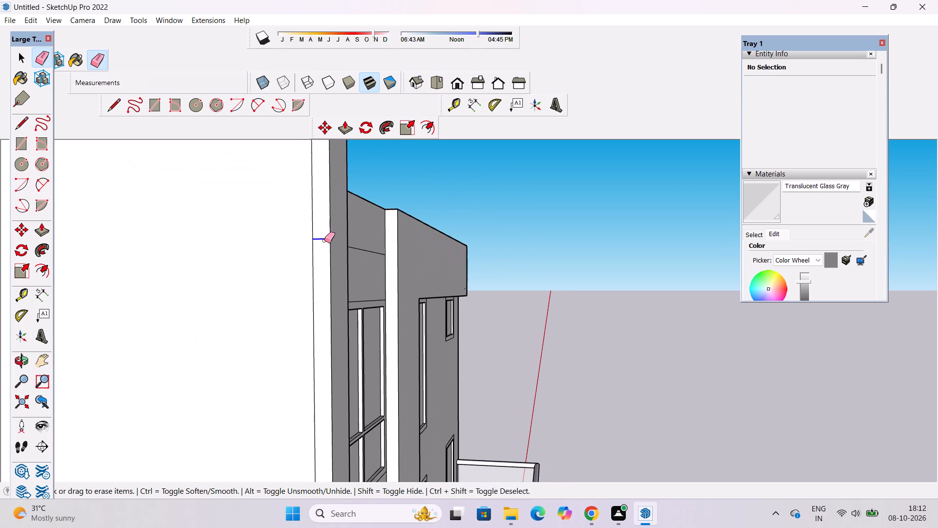
drag(324, 241, 324, 242)
Erase the topmost short line on the narrow edge strip of the rear wall, opposite the balcony facade.
click(24, 359)
drag(472, 301, 382, 318)
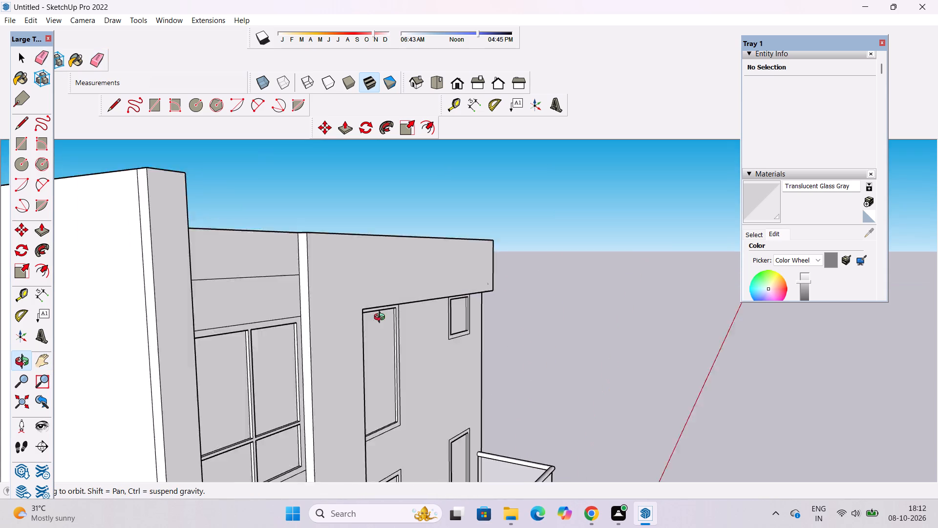
drag(382, 318, 100, 400)
drag(609, 129, 526, 194)
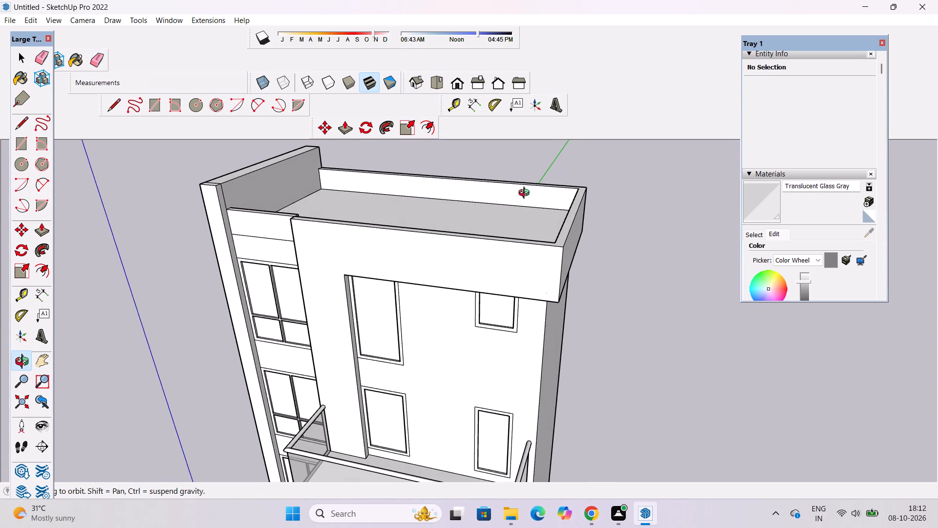
drag(526, 194, 67, 239)
drag(757, 248, 255, 253)
drag(734, 268, 341, 277)
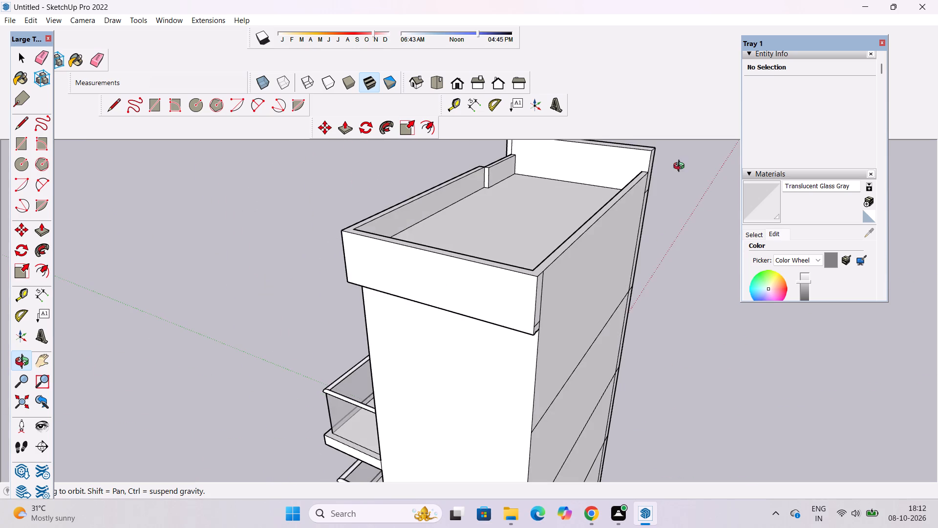
scroll(614, 186, up, 6)
drag(711, 214, 543, 194)
scroll(543, 194, down, 7)
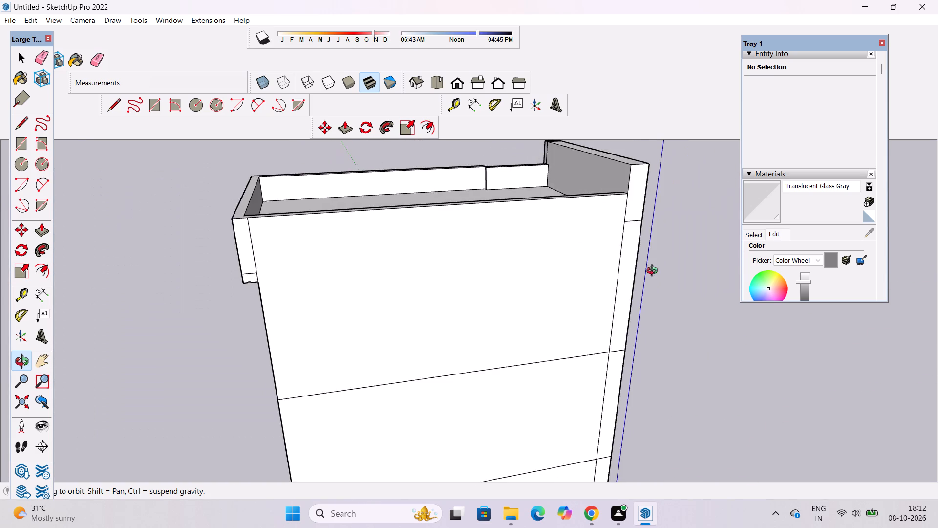
drag(654, 272, 615, 248)
drag(614, 267, 563, 227)
shift+scroll(556, 235, down, 10)
drag(552, 295, 542, 255)
drag(541, 263, 522, 269)
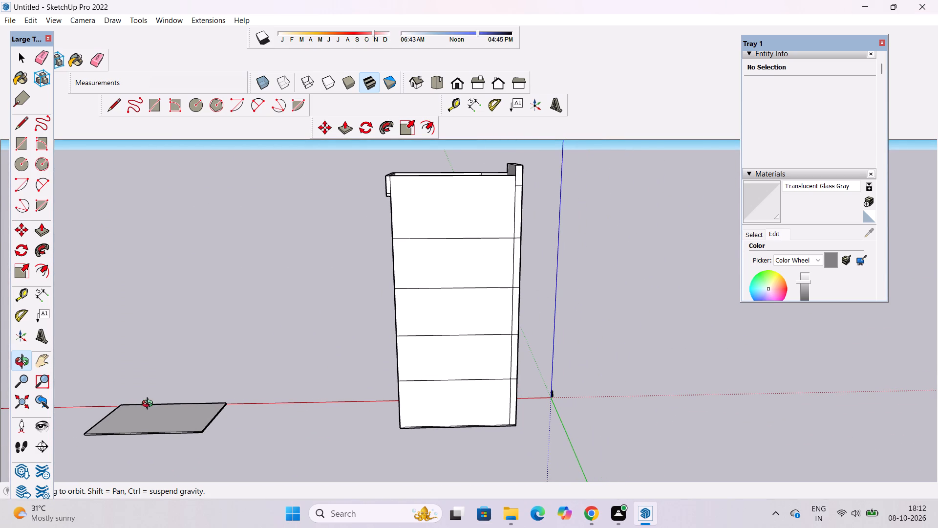
click(96, 57)
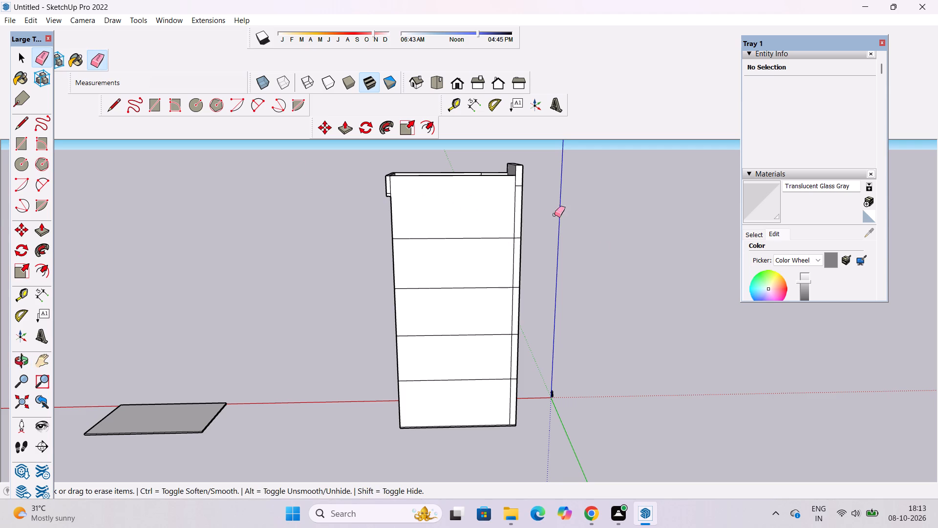
scroll(542, 203, up, 3)
scroll(496, 189, up, 9)
drag(515, 167, 515, 181)
Erase the two upper floor lines across the rear wall, including their short segments on the narrow edge strip.
scroll(489, 187, down, 4)
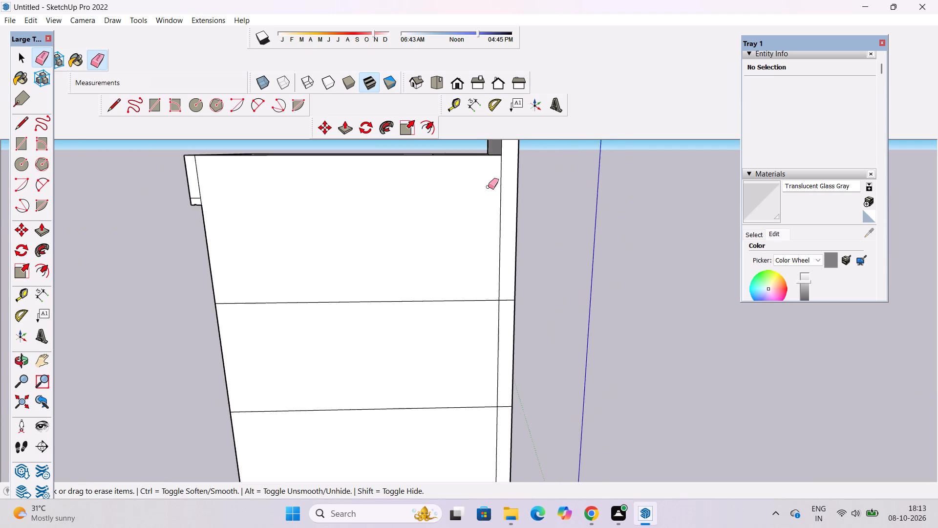
scroll(484, 183, down, 2)
scroll(483, 183, up, 1)
scroll(482, 183, down, 4)
scroll(522, 289, up, 7)
drag(478, 227, 478, 232)
drag(404, 228, 405, 235)
drag(406, 260, 419, 363)
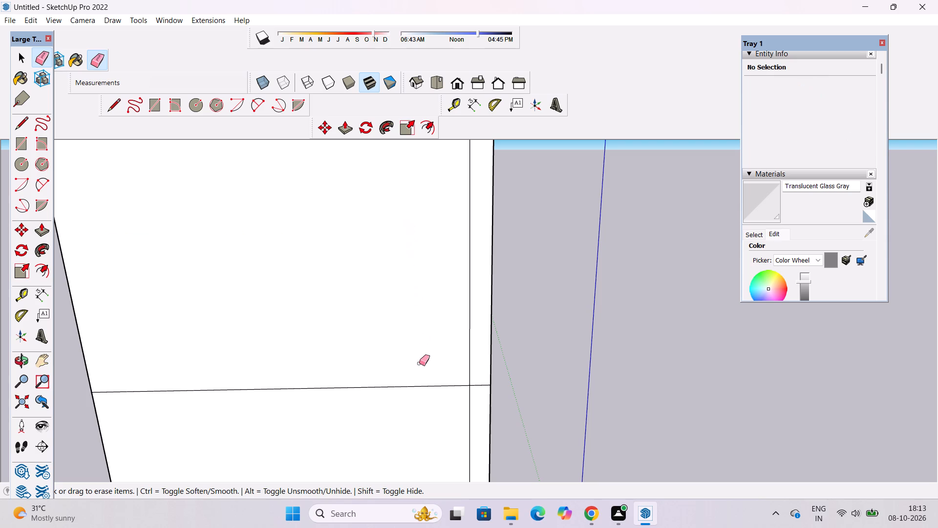
drag(419, 363, 420, 375)
scroll(403, 242, down, 5)
scroll(453, 382, up, 5)
drag(454, 290, 454, 302)
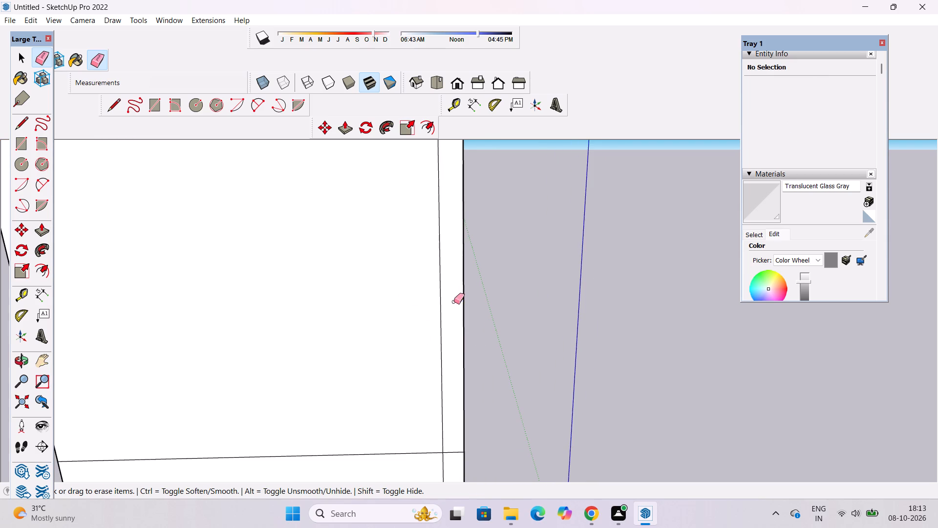
Erase the two lower floor lines across the rear wall, including their short segments on the narrow edge strip.
scroll(326, 284, down, 9)
drag(339, 328, 349, 362)
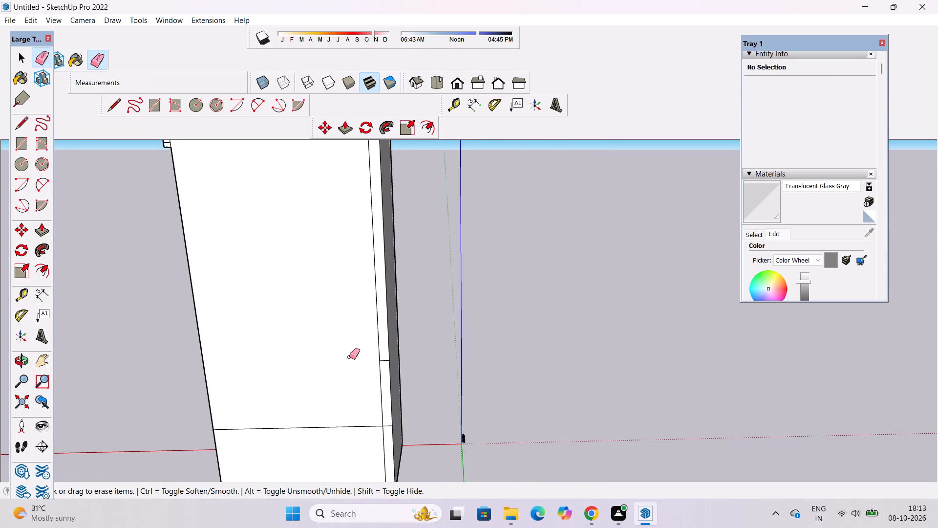
scroll(356, 352, down, 5)
scroll(365, 393, up, 5)
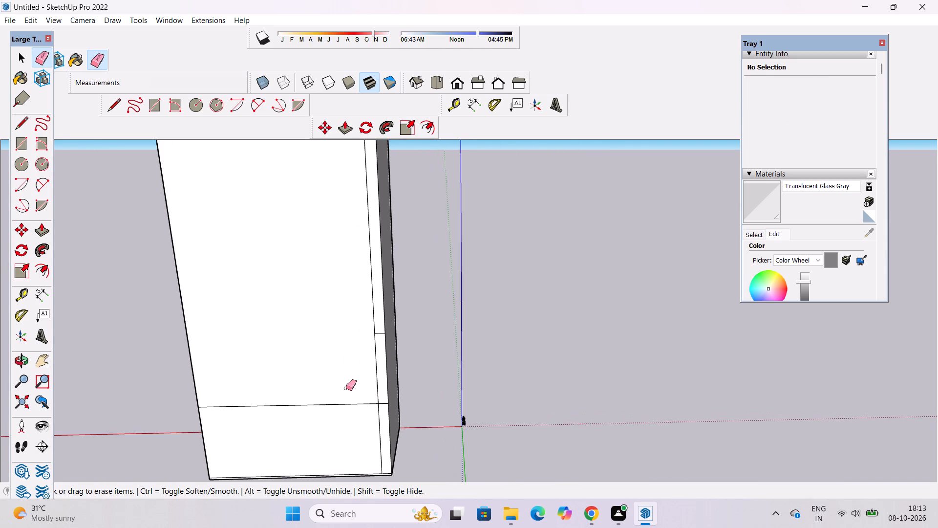
scroll(346, 388, up, 3)
drag(339, 396, 343, 415)
scroll(397, 357, up, 8)
drag(402, 247, 404, 262)
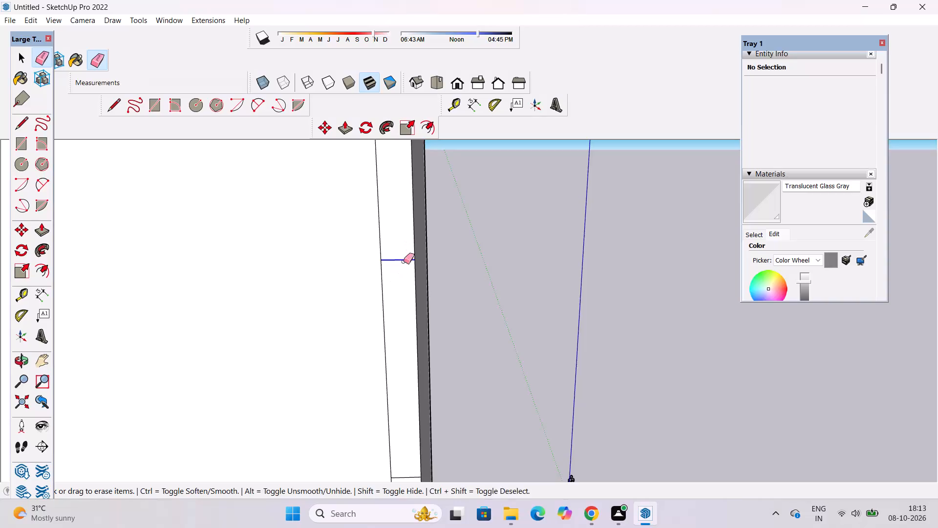
drag(404, 262, 404, 269)
scroll(388, 209, down, 10)
scroll(398, 339, up, 5)
click(400, 333)
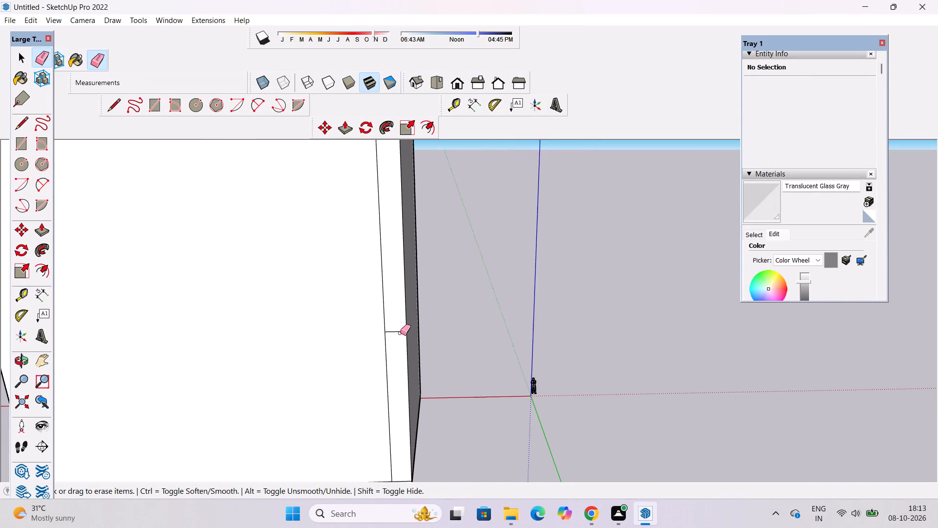
click(400, 333)
click(400, 330)
Examine the building's balcony facade from the front and from the side opposite the double windows.
click(21, 361)
click(452, 92)
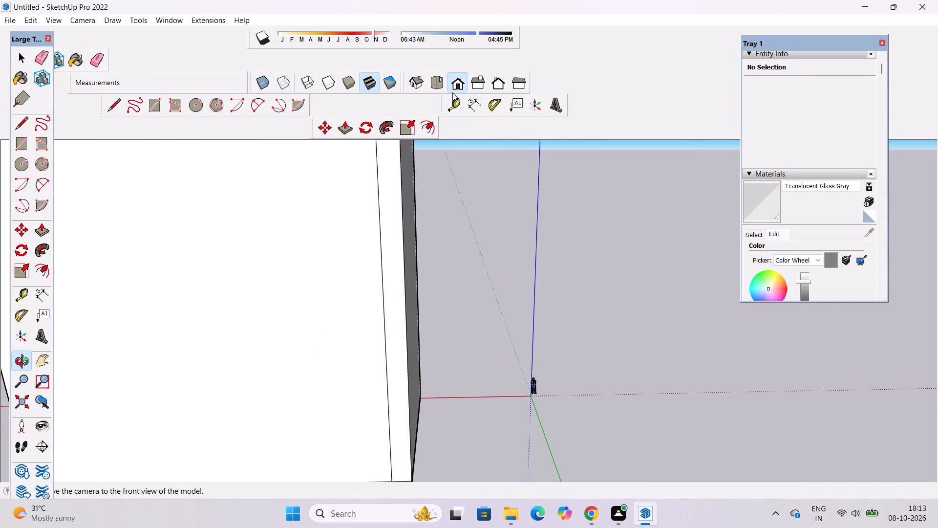
scroll(400, 284, down, 5)
drag(458, 262, 462, 281)
shift+drag(454, 287, 420, 367)
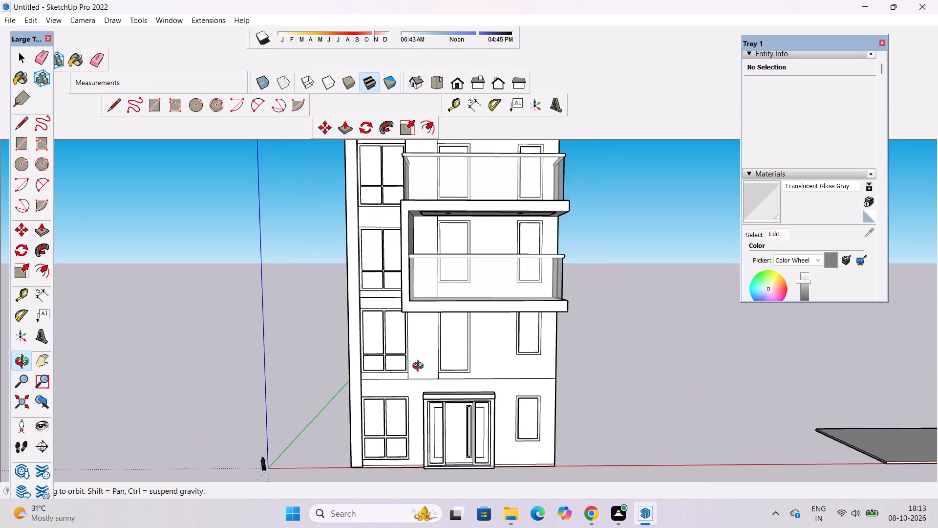
drag(572, 345, 522, 365)
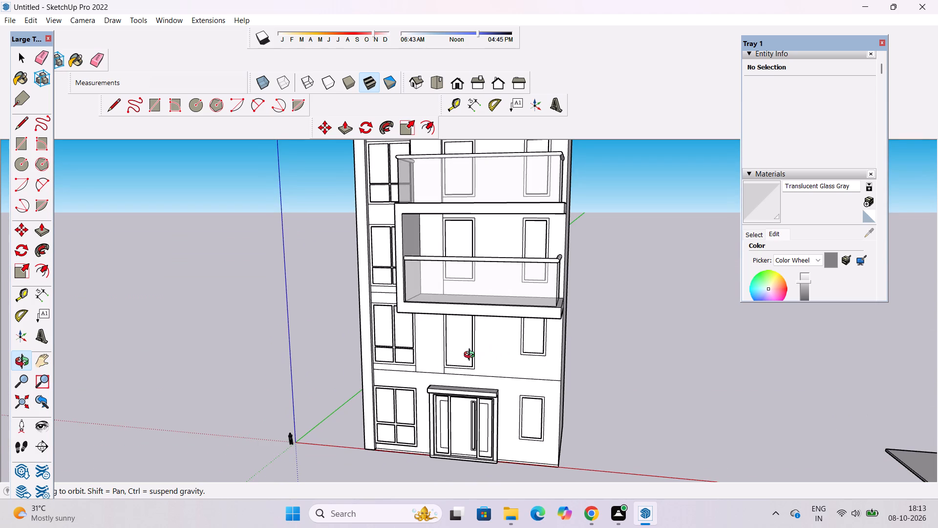
shift+drag(509, 334, 459, 368)
drag(619, 286, 350, 324)
drag(359, 338, 380, 353)
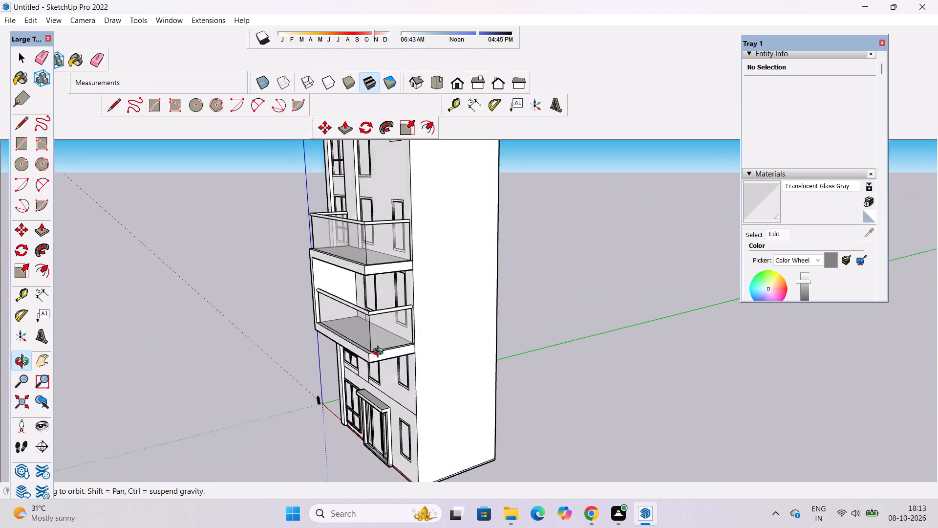
drag(380, 353, 472, 407)
Examine the balconies up close, including the upper balcony's glass railing, floor slab and the windows behind it.
scroll(437, 356, up, 3)
drag(416, 373, 638, 388)
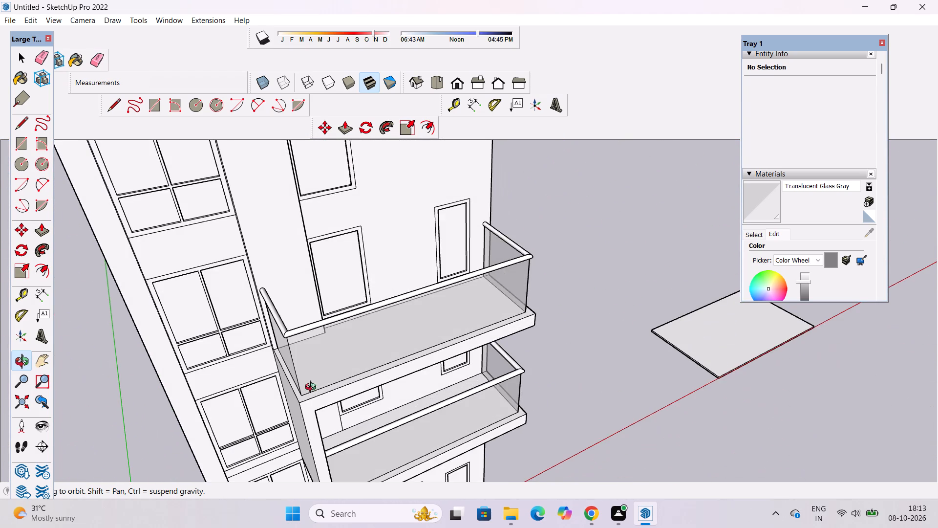
drag(280, 388, 397, 374)
drag(454, 405, 392, 425)
drag(461, 432, 397, 393)
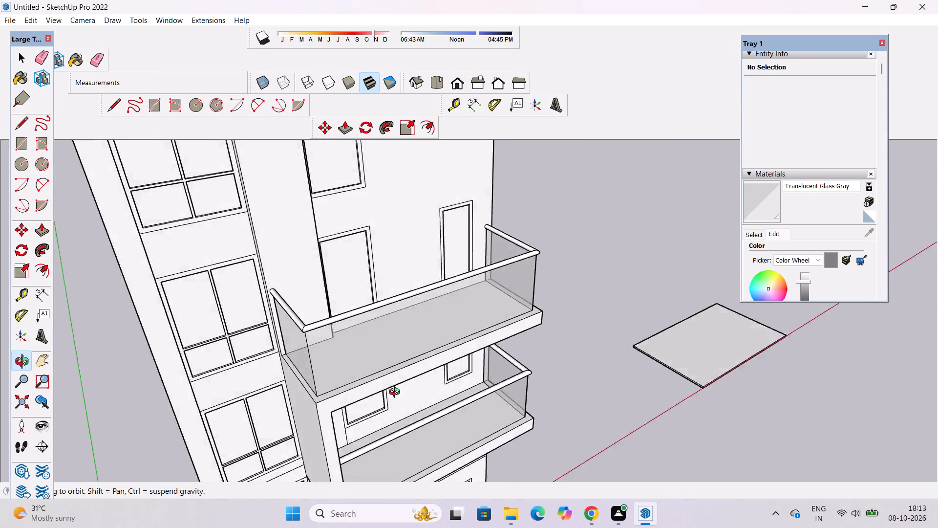
drag(397, 393, 334, 257)
drag(380, 378, 289, 437)
scroll(328, 377, up, 5)
shift+drag(360, 370, 306, 371)
drag(301, 373, 284, 386)
scroll(321, 325, up, 3)
shift+drag(320, 328, 318, 404)
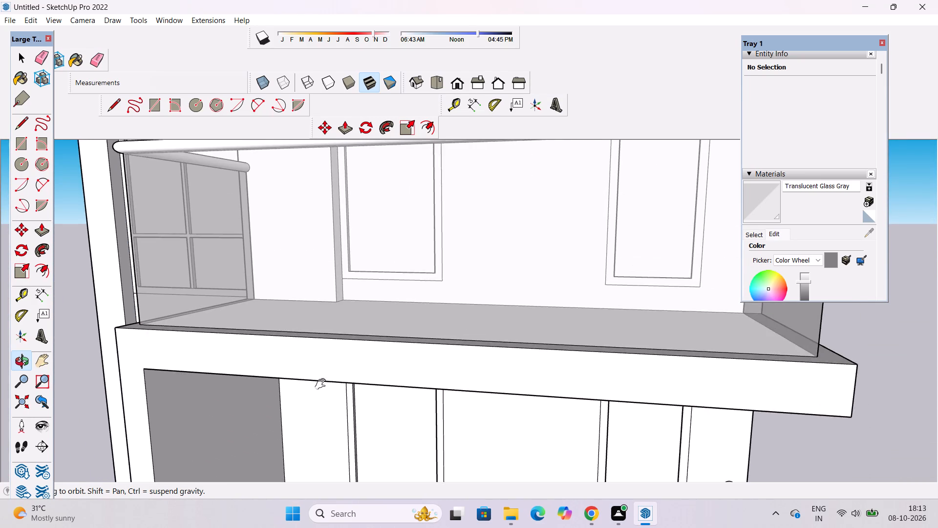
scroll(335, 313, down, 4)
shift+drag(362, 301, 366, 433)
drag(404, 317, 344, 348)
scroll(363, 297, up, 3)
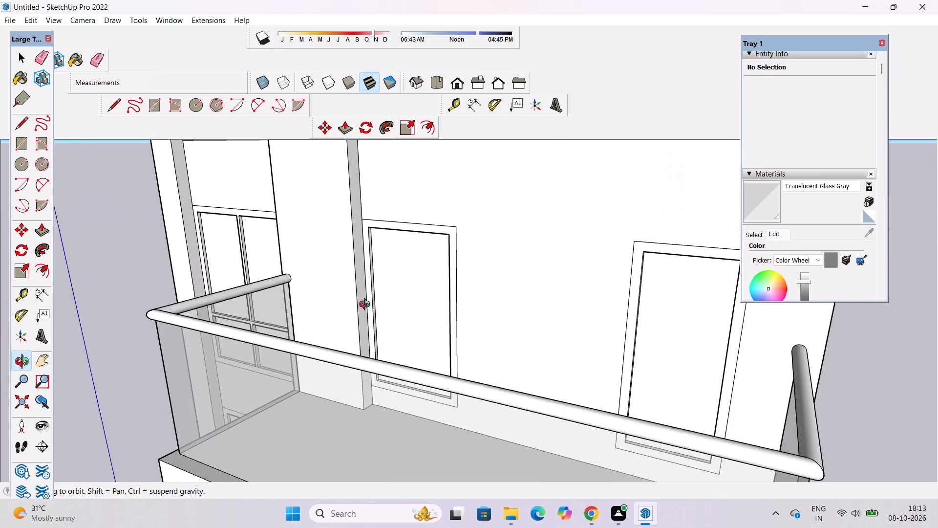
Measure the depth of the projecting wall strip beside the upper balcony's window, at floor level.
drag(379, 341, 333, 399)
scroll(379, 369, up, 3)
drag(457, 369, 394, 371)
shift+drag(391, 369, 407, 407)
drag(406, 403, 403, 389)
click(45, 298)
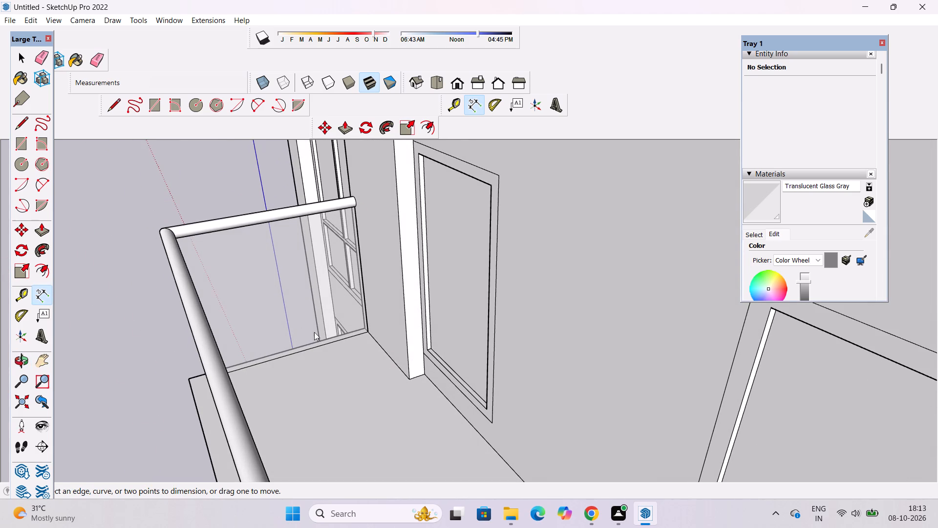
scroll(412, 391, up, 9)
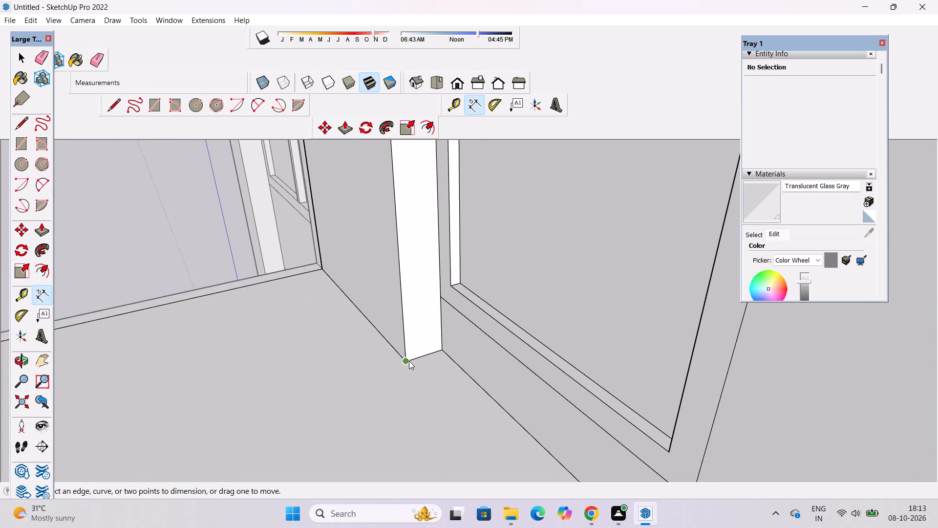
click(409, 361)
key(space)
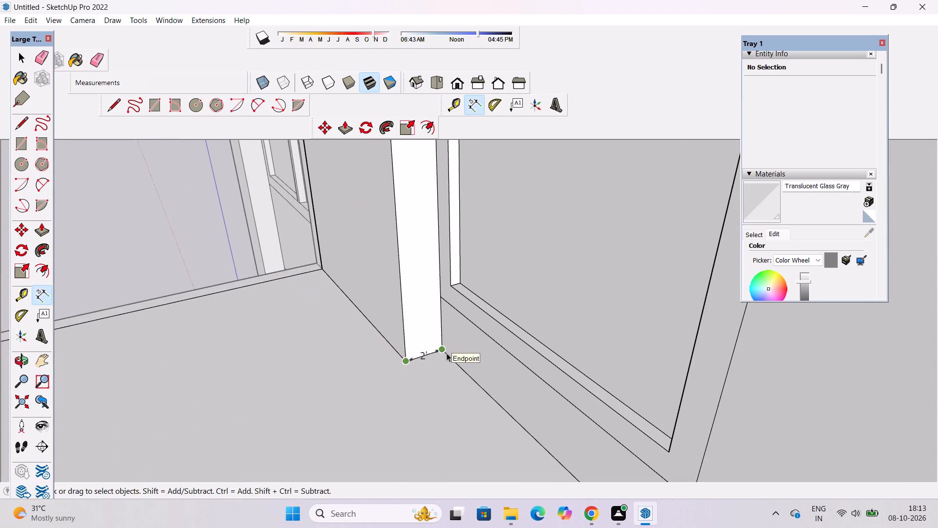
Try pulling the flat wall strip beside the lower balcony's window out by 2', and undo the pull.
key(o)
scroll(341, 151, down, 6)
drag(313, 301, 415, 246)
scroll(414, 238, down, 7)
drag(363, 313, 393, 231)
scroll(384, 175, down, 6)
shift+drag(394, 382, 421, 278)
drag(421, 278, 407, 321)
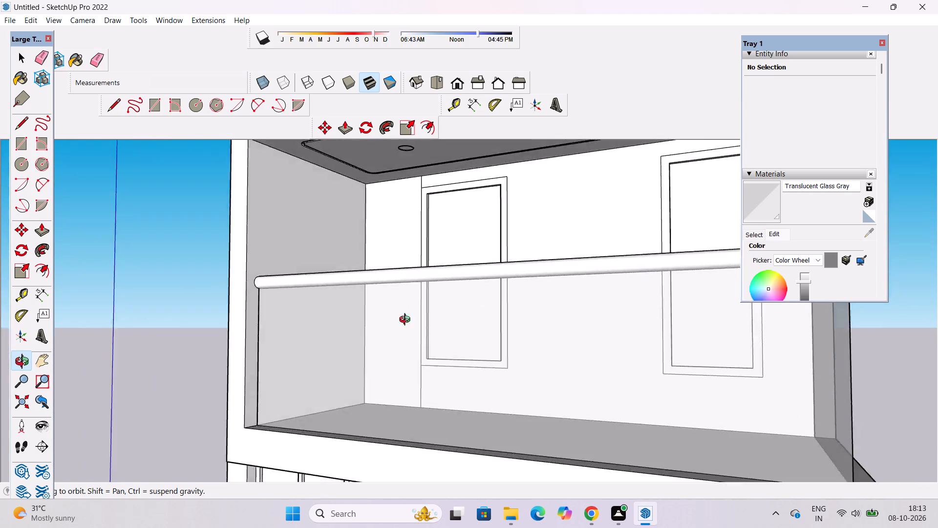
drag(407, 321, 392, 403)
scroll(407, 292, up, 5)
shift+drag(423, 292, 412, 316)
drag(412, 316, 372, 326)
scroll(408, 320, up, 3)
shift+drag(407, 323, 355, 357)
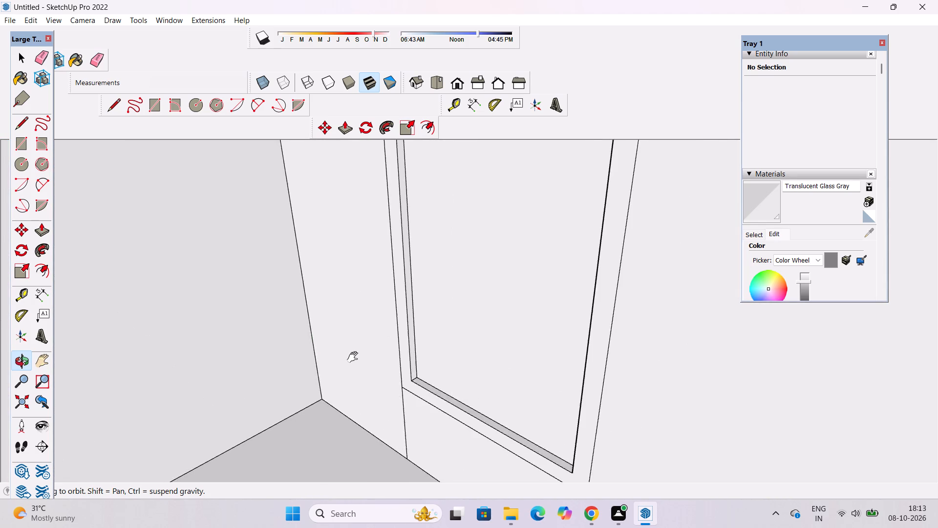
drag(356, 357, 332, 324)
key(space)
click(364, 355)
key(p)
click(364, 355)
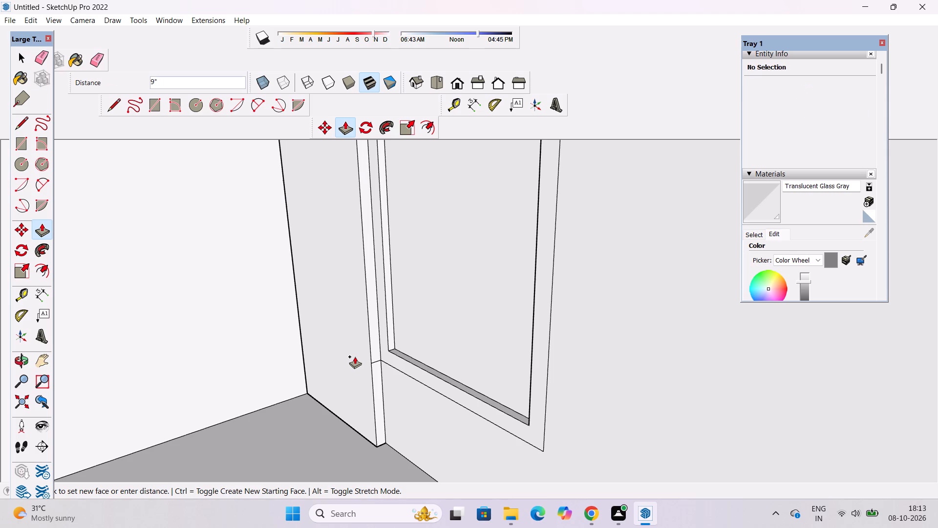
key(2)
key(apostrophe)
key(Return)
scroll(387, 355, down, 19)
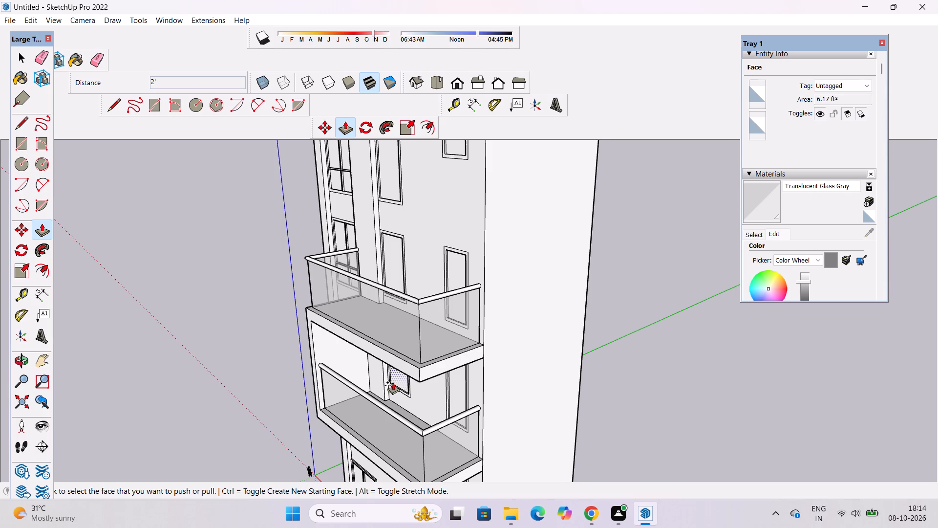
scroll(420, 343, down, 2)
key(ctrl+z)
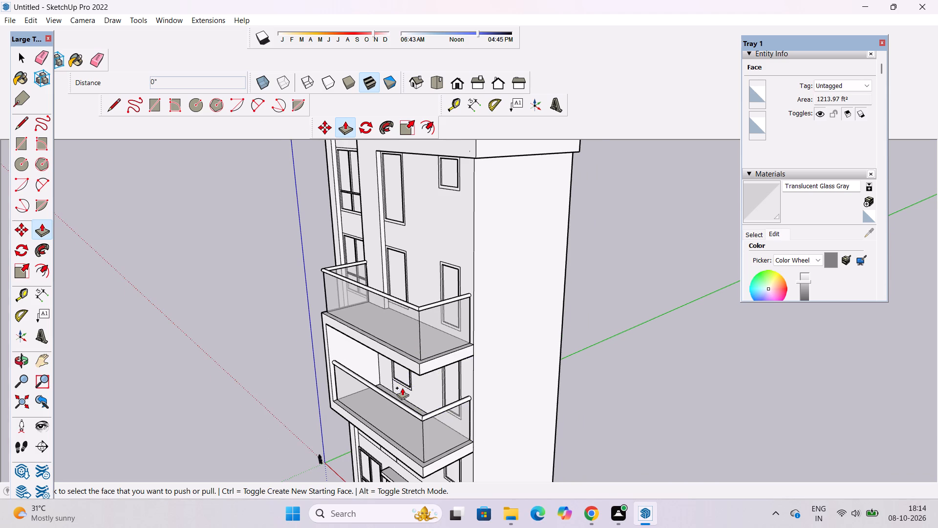
Examine the wall strip beside the windows below the balconies and the balcony facade from the front.
scroll(389, 334, down, 4)
scroll(374, 433, up, 13)
scroll(420, 410, up, 4)
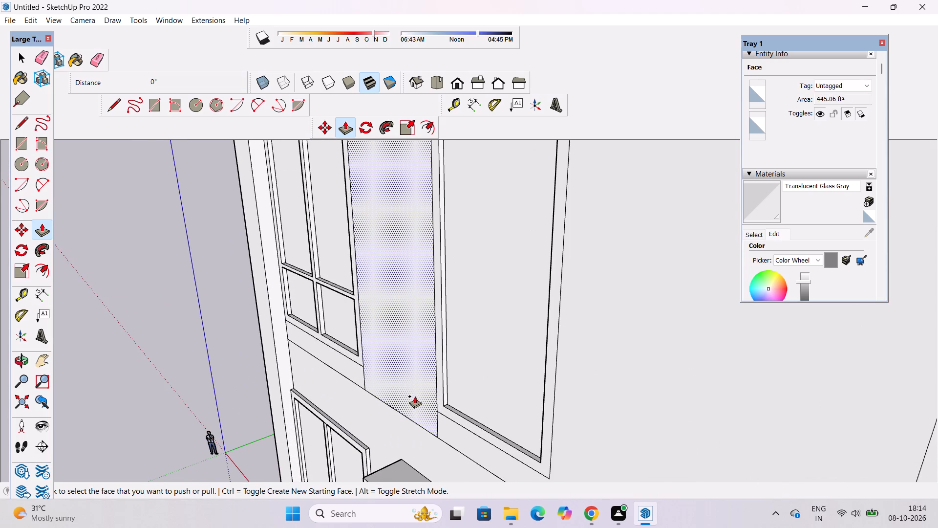
scroll(415, 396, up, 4)
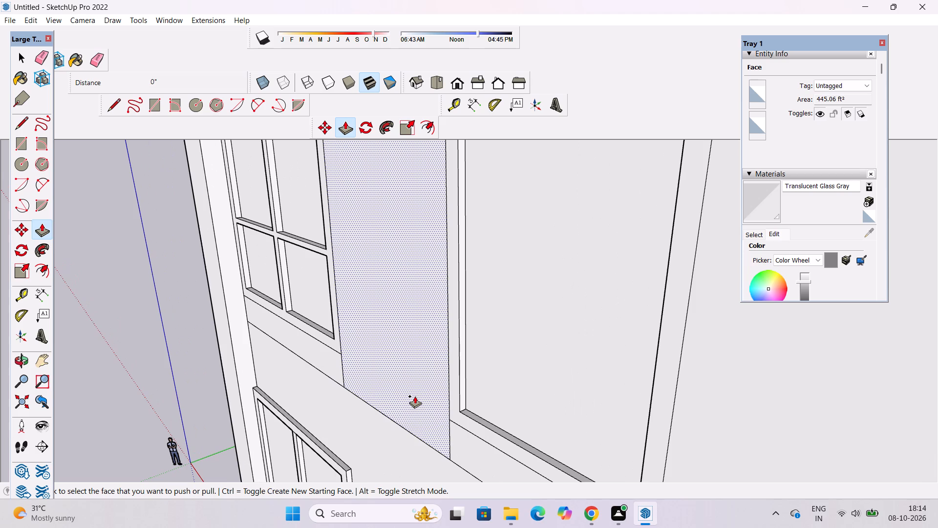
scroll(415, 396, down, 5)
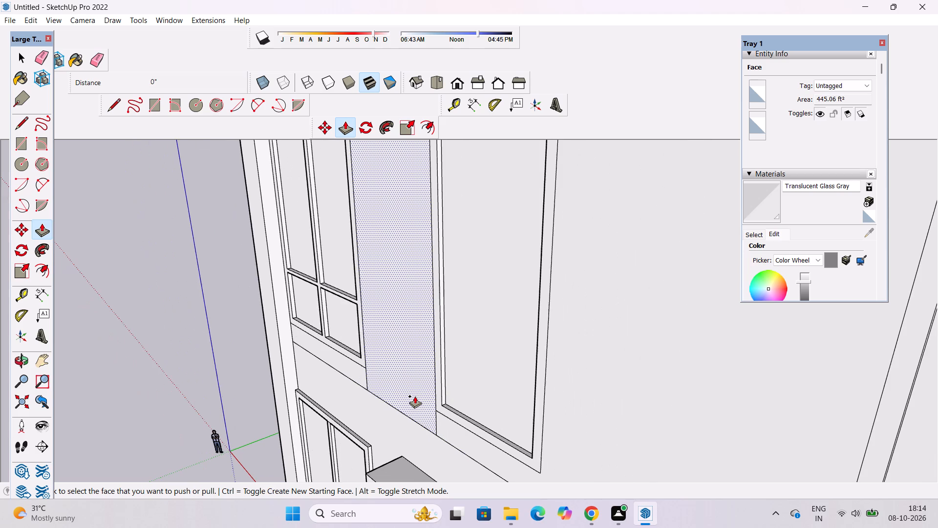
key(space)
key(o)
scroll(425, 342, down, 5)
drag(338, 396, 419, 396)
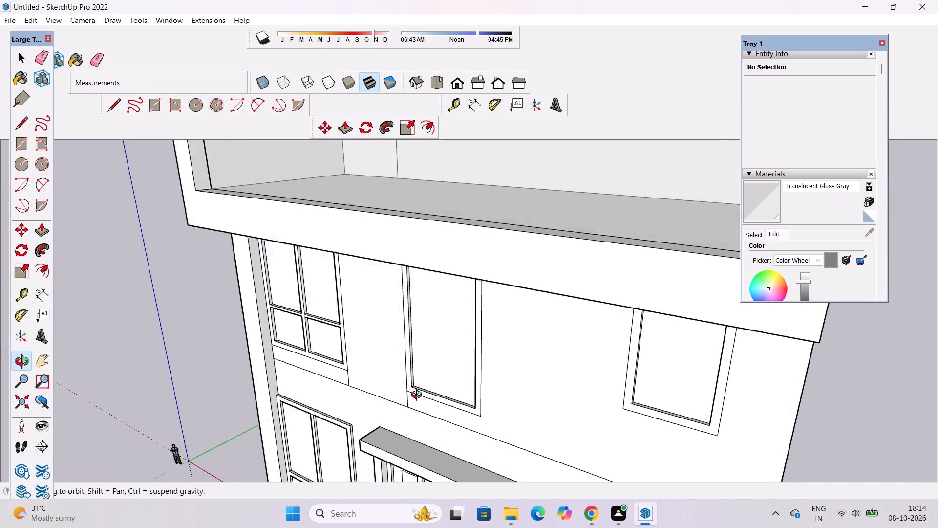
drag(419, 396, 485, 364)
scroll(446, 374, down, 4)
shift+drag(443, 376, 443, 424)
drag(424, 424, 434, 419)
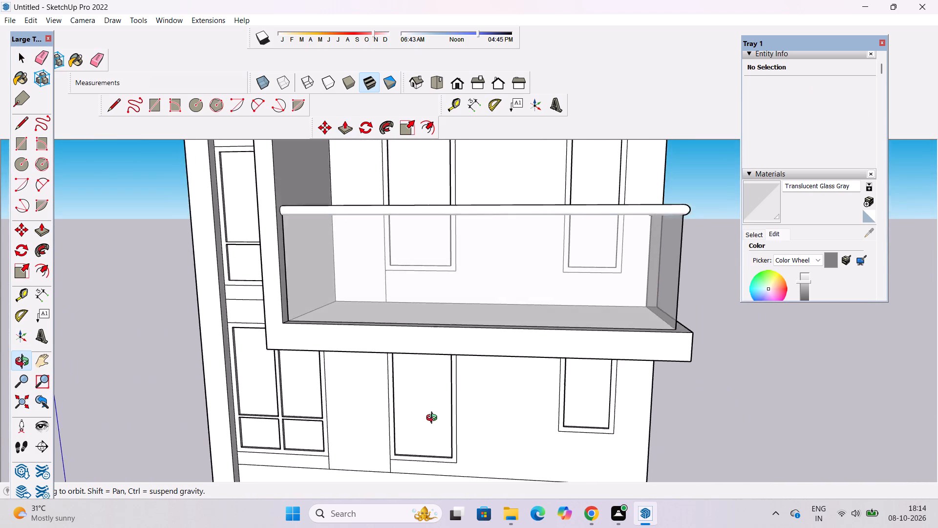
drag(434, 419, 440, 404)
scroll(440, 400, down, 4)
shift+drag(449, 396, 382, 430)
shift+scroll(388, 422, down, 4)
shift+drag(384, 421, 426, 430)
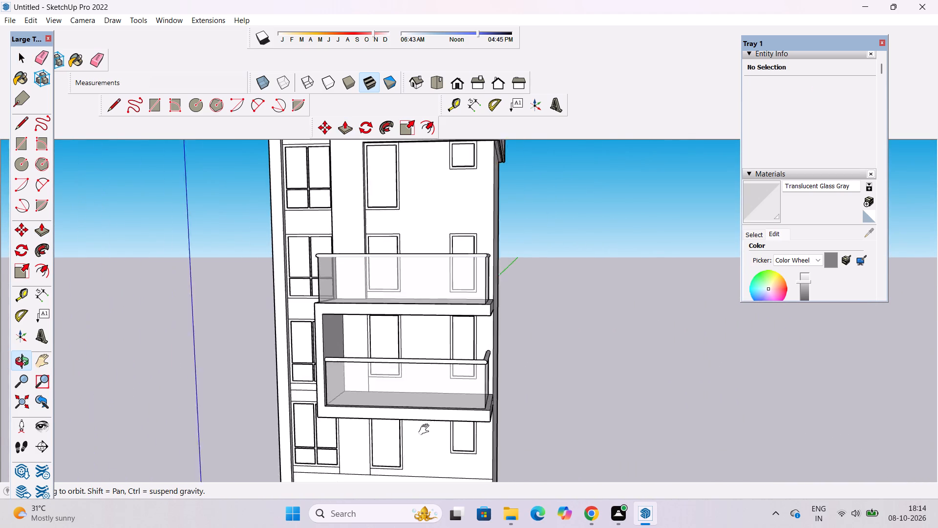
shift+drag(426, 430, 511, 453)
scroll(456, 418, down, 5)
drag(509, 411, 441, 418)
drag(448, 420, 490, 397)
drag(485, 372, 445, 373)
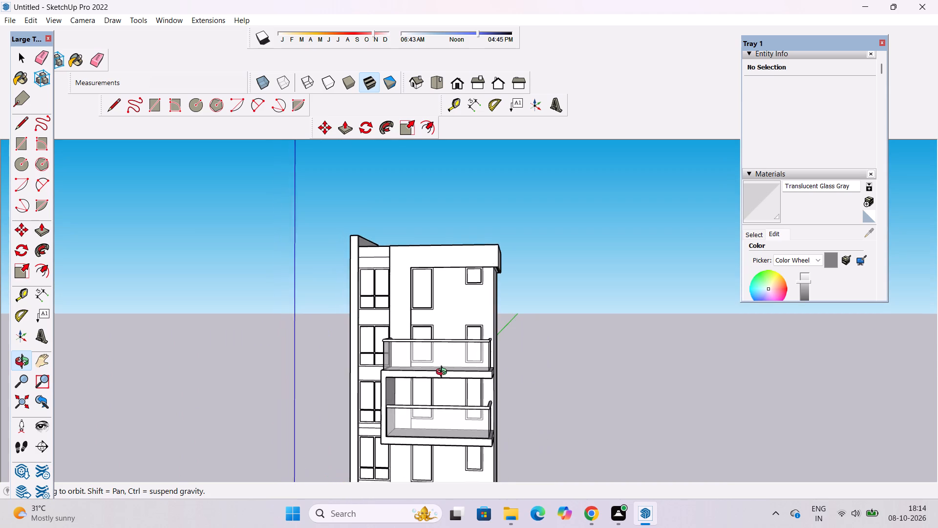
Erase the leftover horizontal line on the wall panel above the top-floor double window.
scroll(368, 296, up, 3)
shift+drag(373, 293, 377, 316)
scroll(377, 316, up, 3)
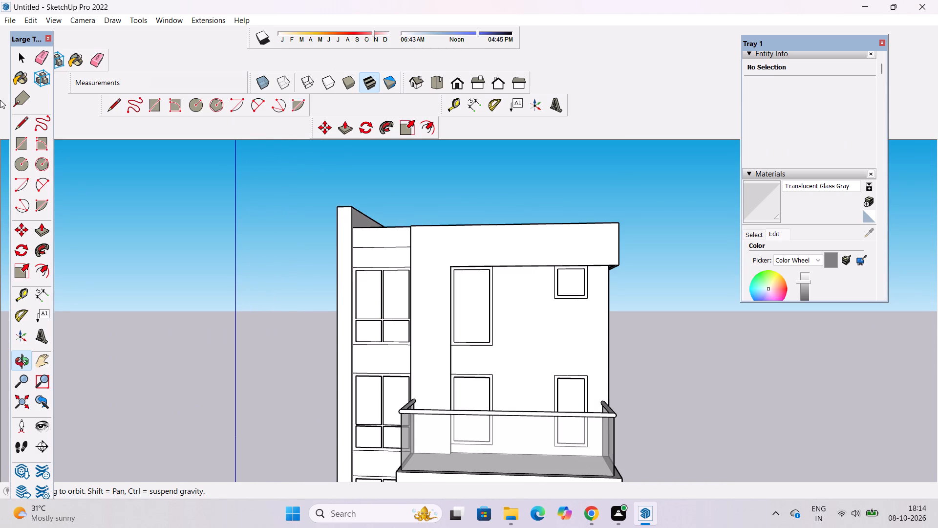
click(96, 58)
click(375, 250)
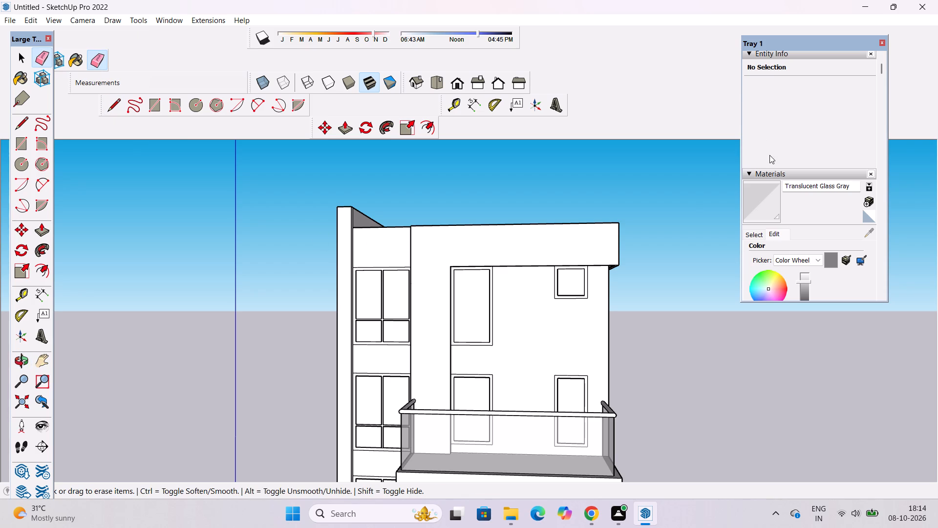
Paint the right-hand upper pane of the top-floor double window with Translucent Glass Blue from Glass and Mirrors.
click(769, 170)
click(767, 176)
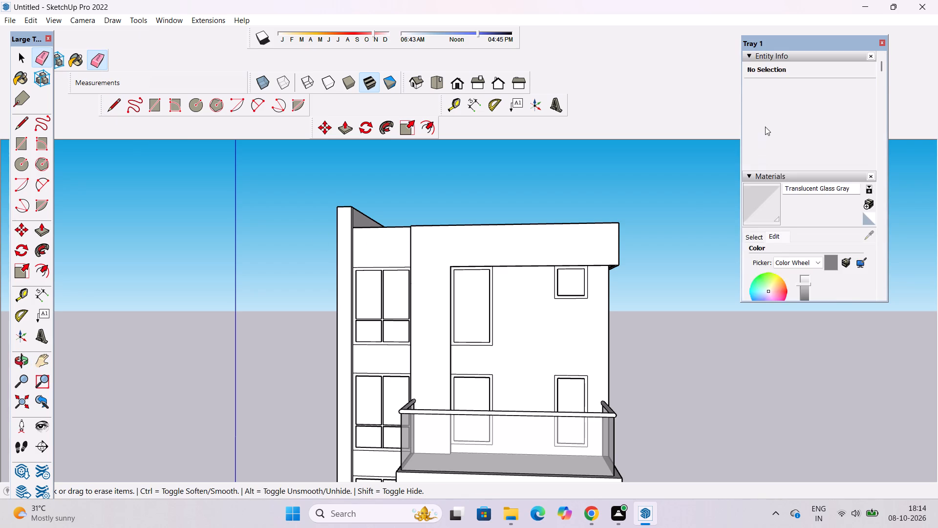
scroll(765, 127, down, 2)
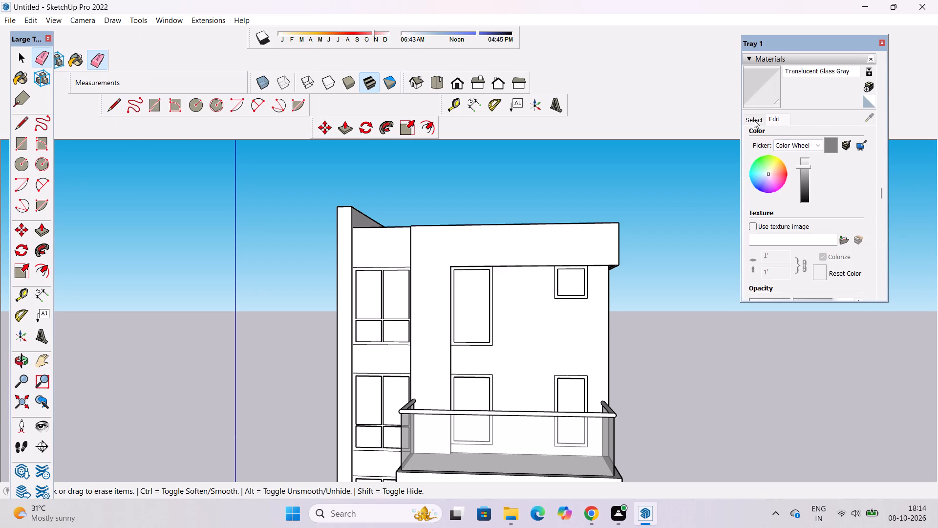
click(754, 120)
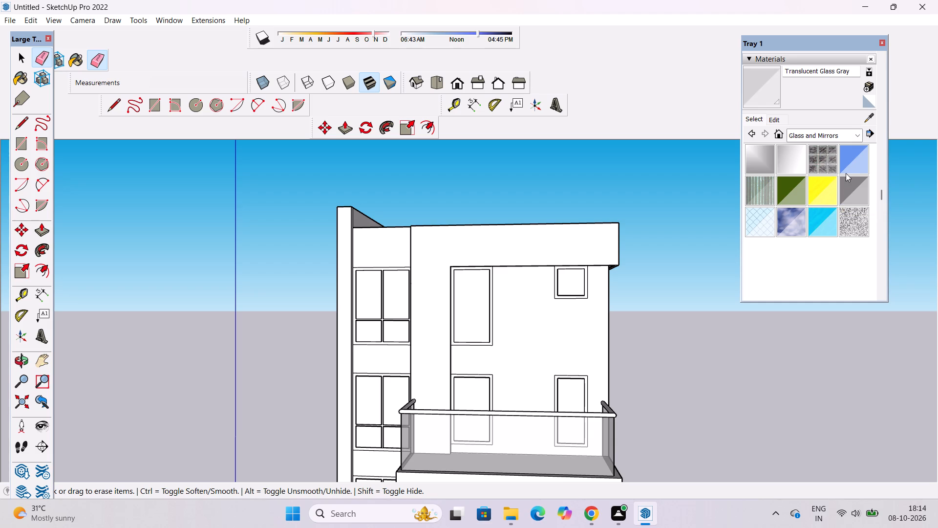
click(846, 168)
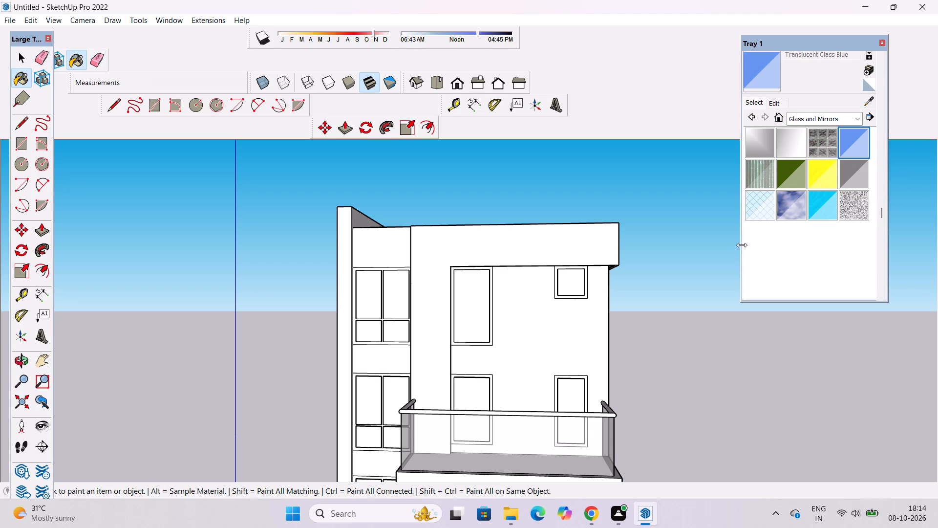
scroll(518, 264, down, 5)
scroll(474, 307, up, 5)
click(416, 269)
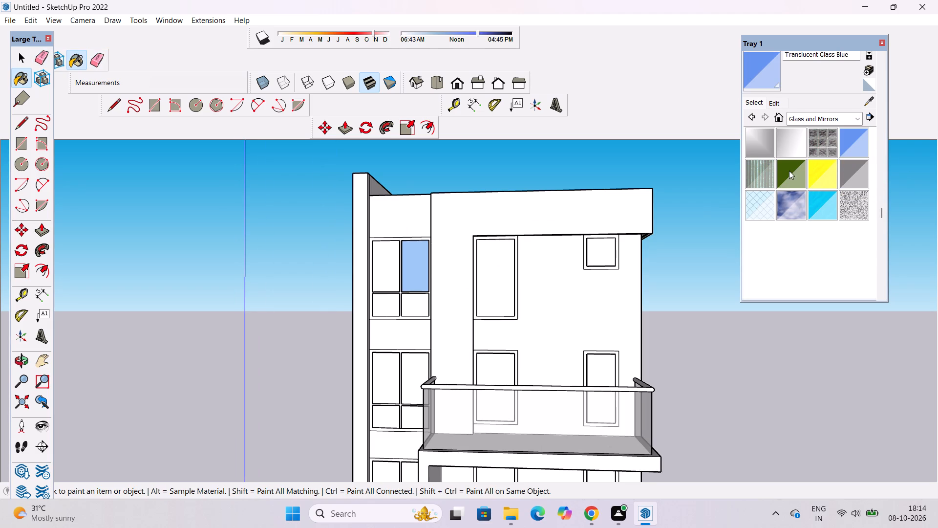
Darken the Translucent Glass Blue material to a deep navy shade, keeping its hue and opacity.
click(774, 107)
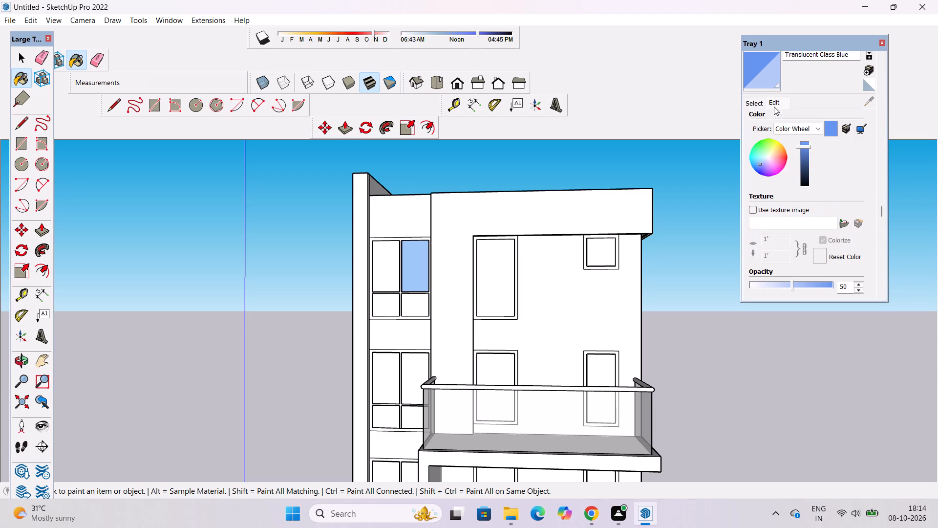
click(802, 158)
click(802, 164)
scroll(356, 241, down, 5)
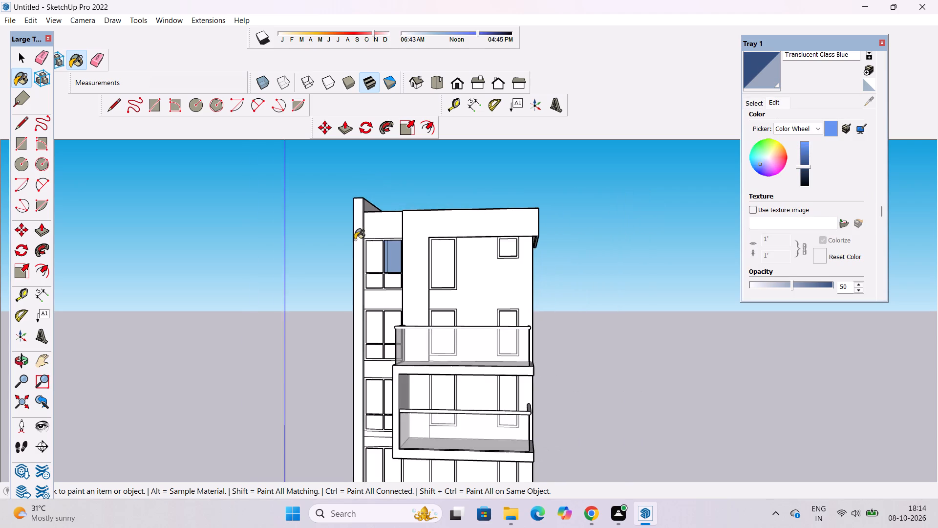
scroll(416, 264, down, 3)
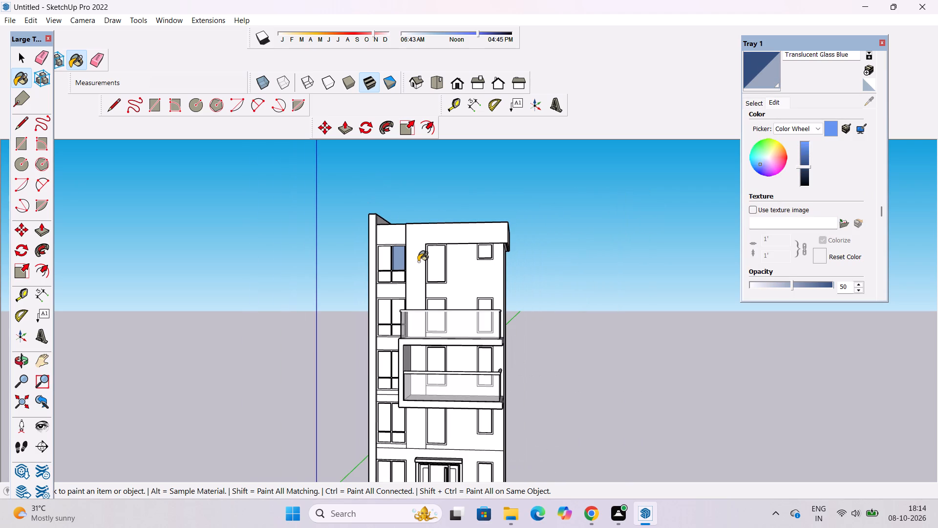
scroll(418, 262, down, 5)
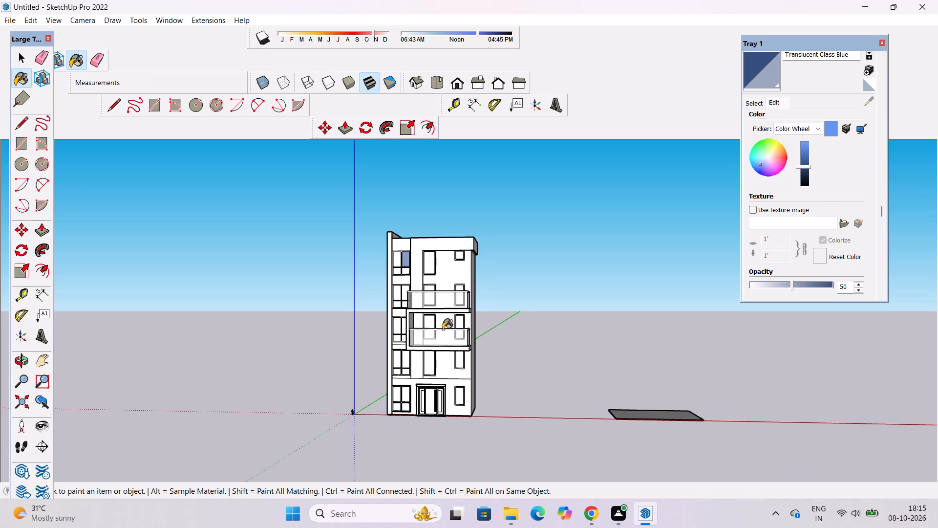
Paint the remaining three panes of the top-floor double window with the darkened Translucent Glass Blue.
scroll(403, 264, up, 12)
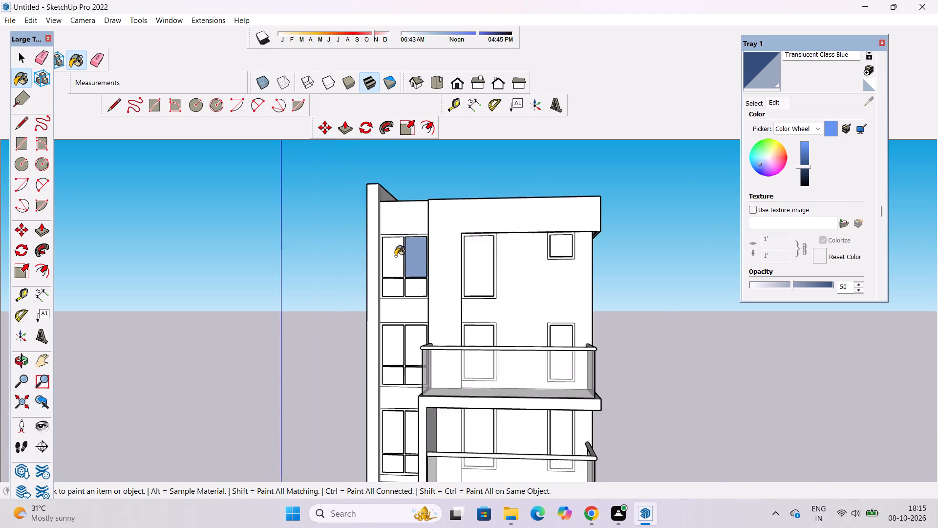
scroll(395, 256, up, 2)
click(395, 256)
scroll(396, 221, down, 6)
scroll(422, 278, up, 5)
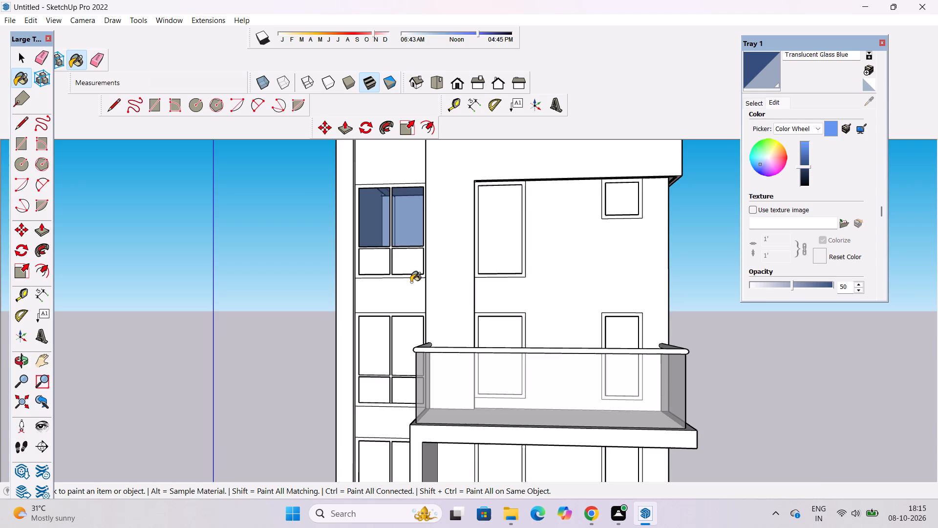
scroll(411, 284, up, 7)
click(399, 240)
click(340, 240)
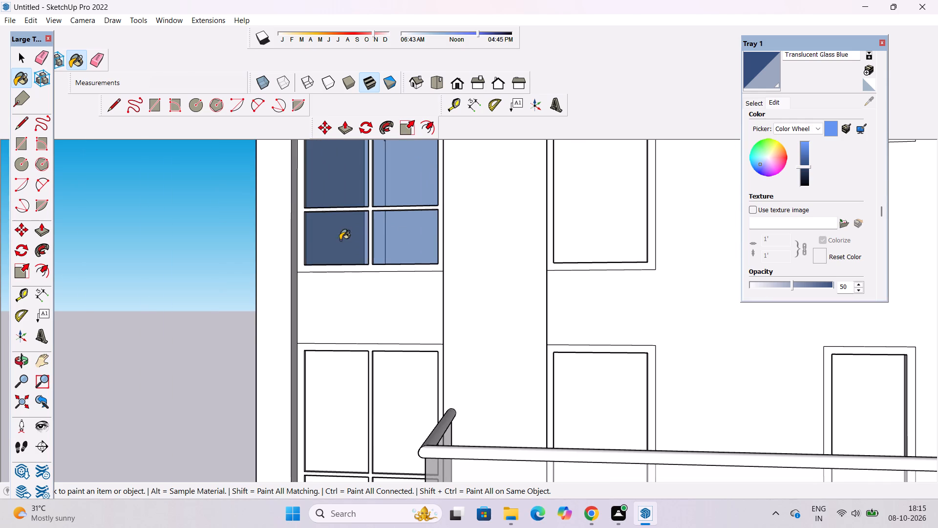
Paint all four panes of the double window beside the upper balcony with the darkened Translucent Glass Blue.
scroll(427, 208, down, 8)
scroll(417, 308, up, 4)
click(417, 308)
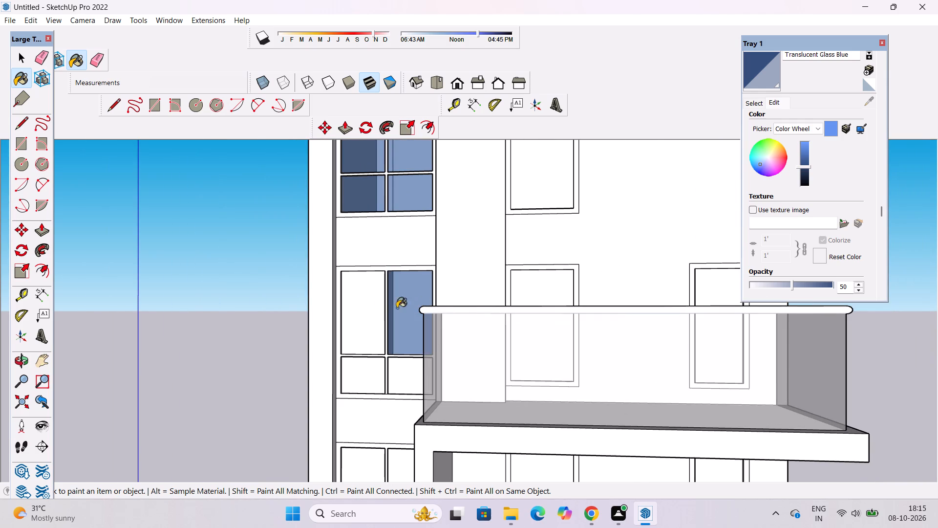
click(361, 311)
scroll(400, 264, down, 6)
scroll(399, 325, up, 6)
click(405, 324)
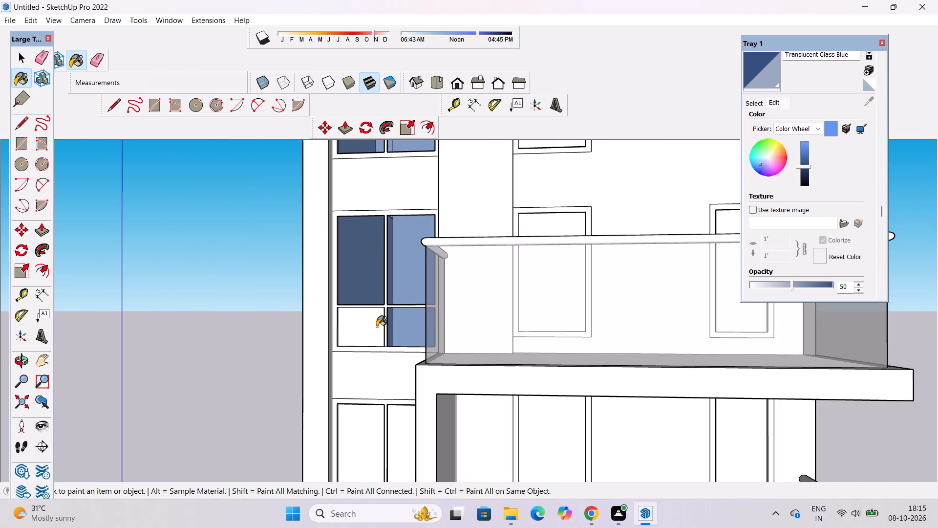
click(377, 327)
Paint all four panes of the double window beside the lower balcony with the darkened Translucent Glass Blue.
scroll(382, 244, down, 10)
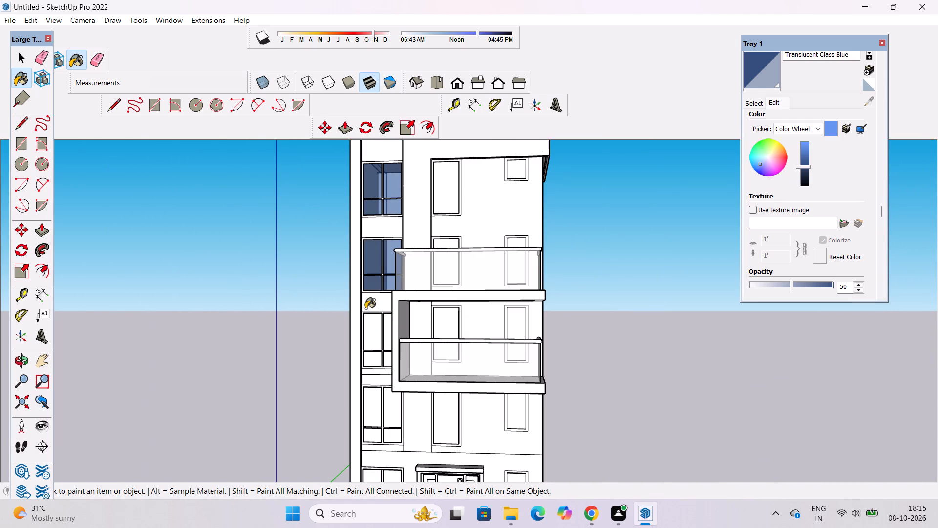
scroll(336, 263, down, 1)
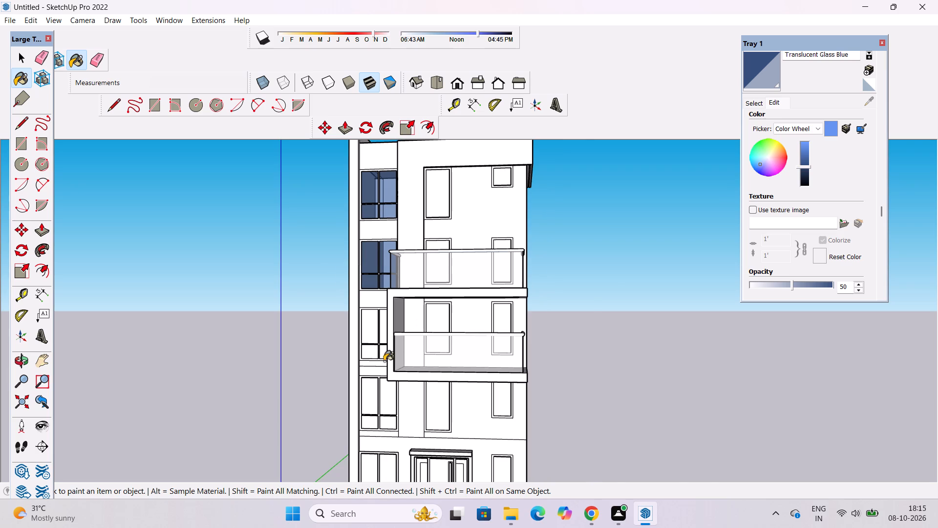
scroll(360, 330, up, 7)
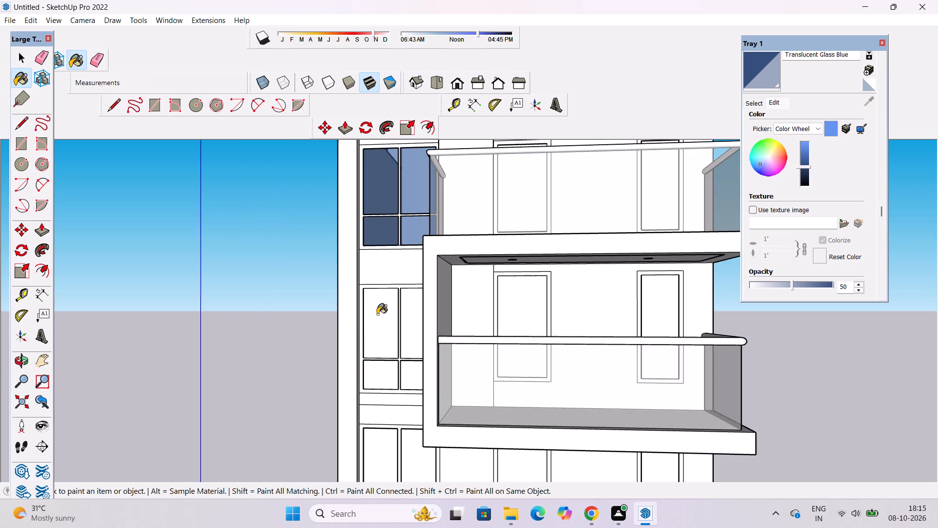
click(377, 318)
click(407, 310)
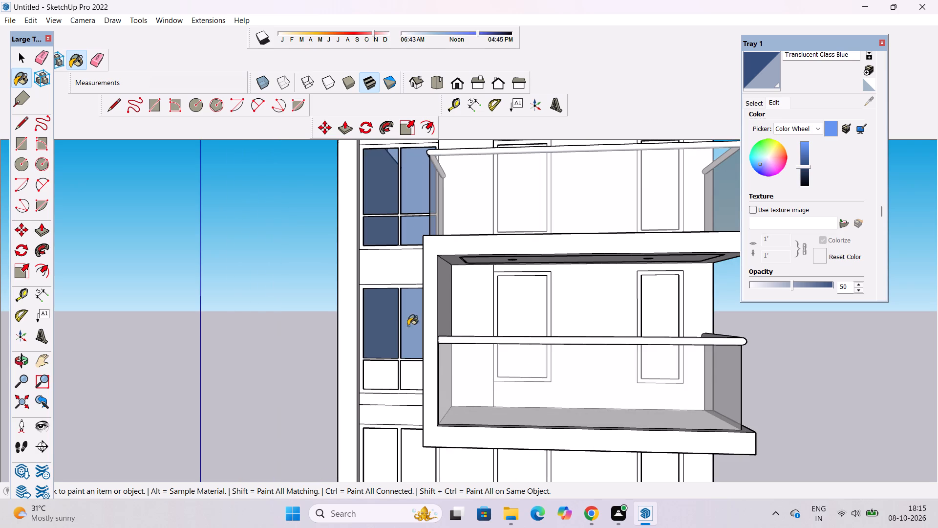
click(384, 374)
click(415, 369)
Examine the front facade, its balconies and the glazed double windows from several angles and distances.
scroll(316, 255, down, 10)
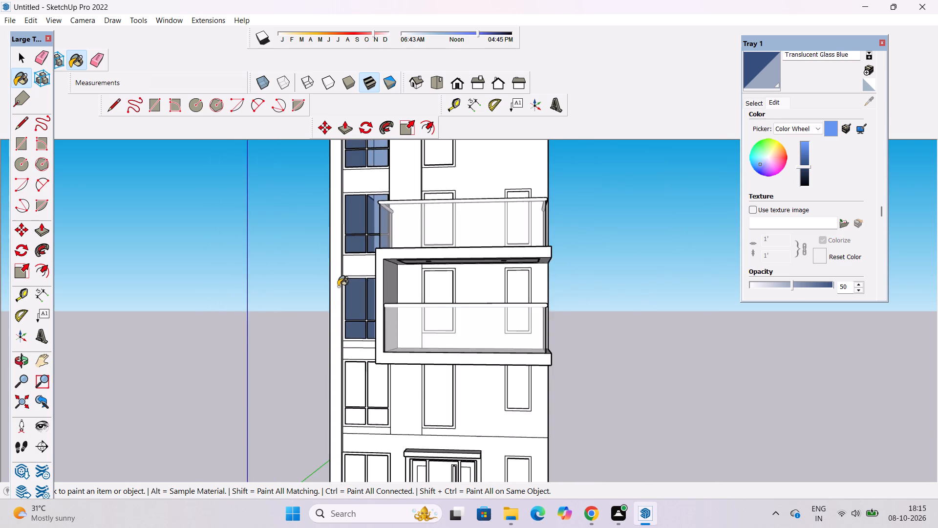
scroll(338, 286, down, 4)
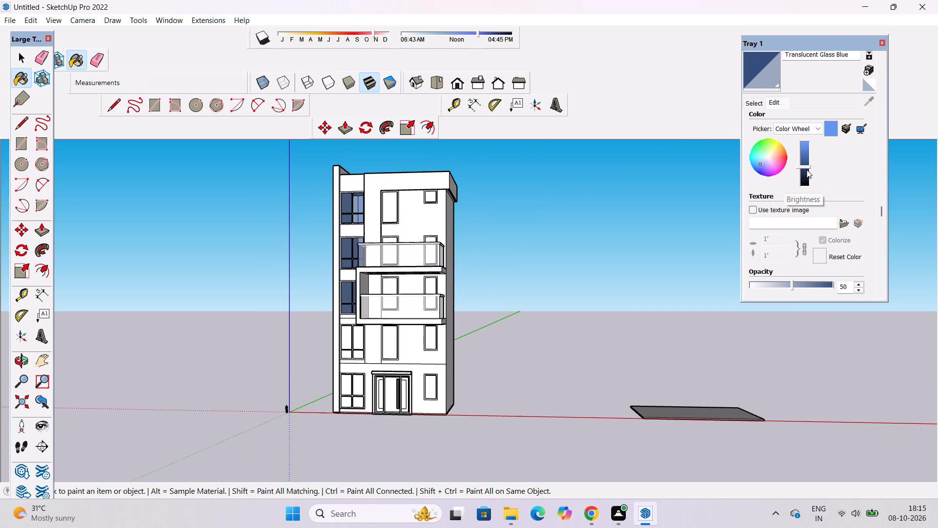
scroll(433, 256, down, 1)
scroll(391, 220, up, 4)
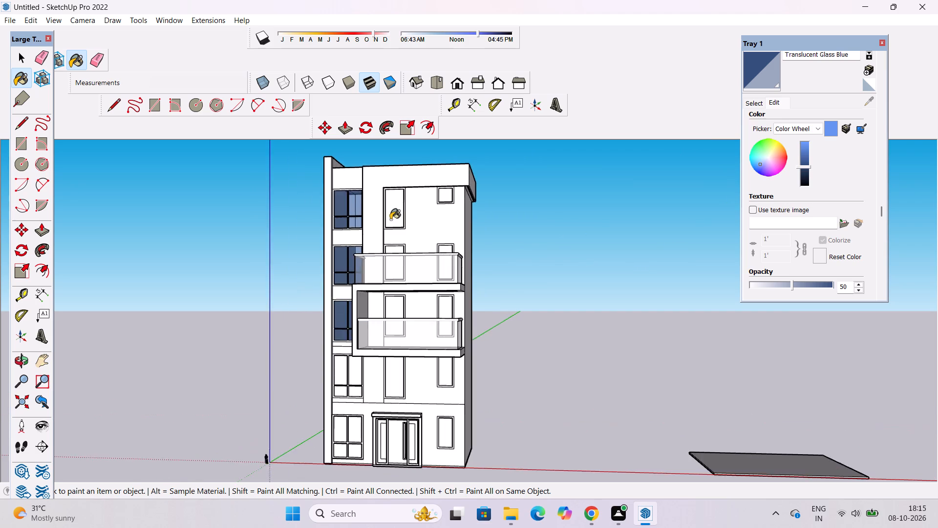
scroll(390, 220, up, 14)
scroll(338, 268, down, 11)
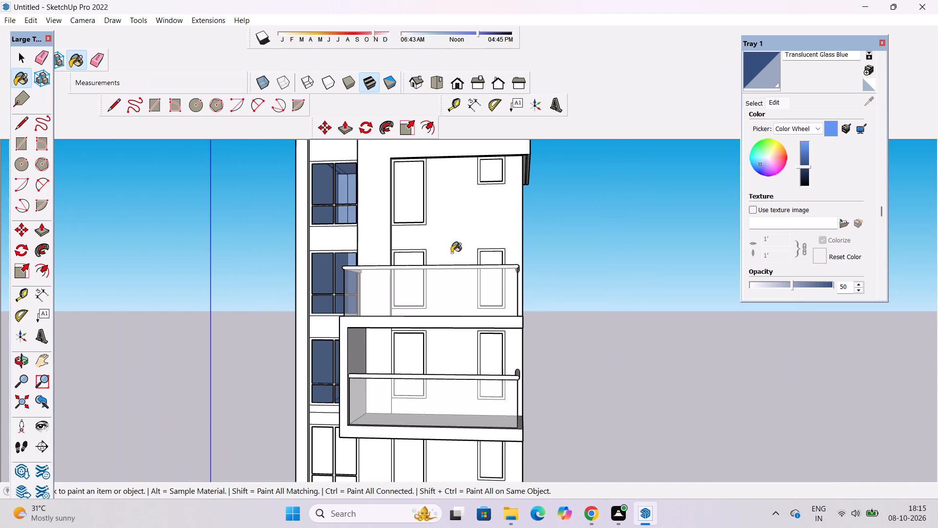
click(18, 362)
drag(156, 339, 211, 338)
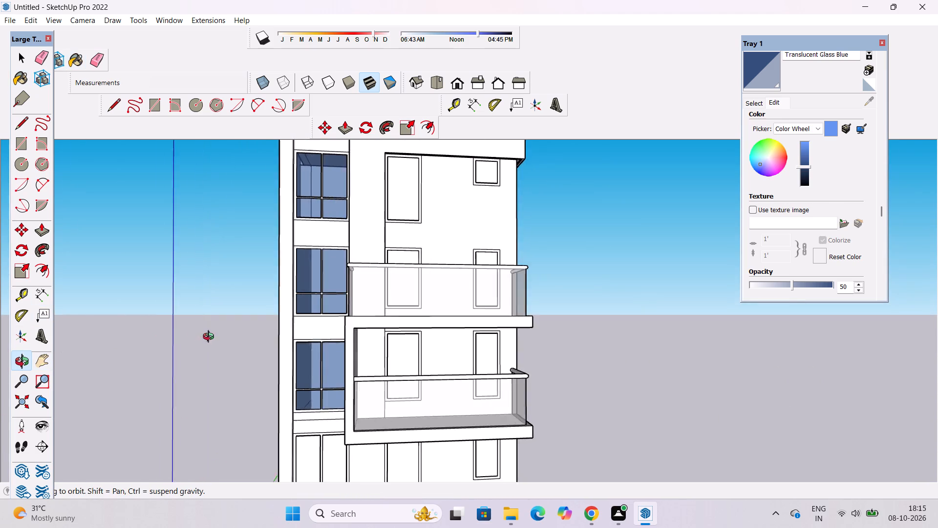
drag(211, 338, 175, 303)
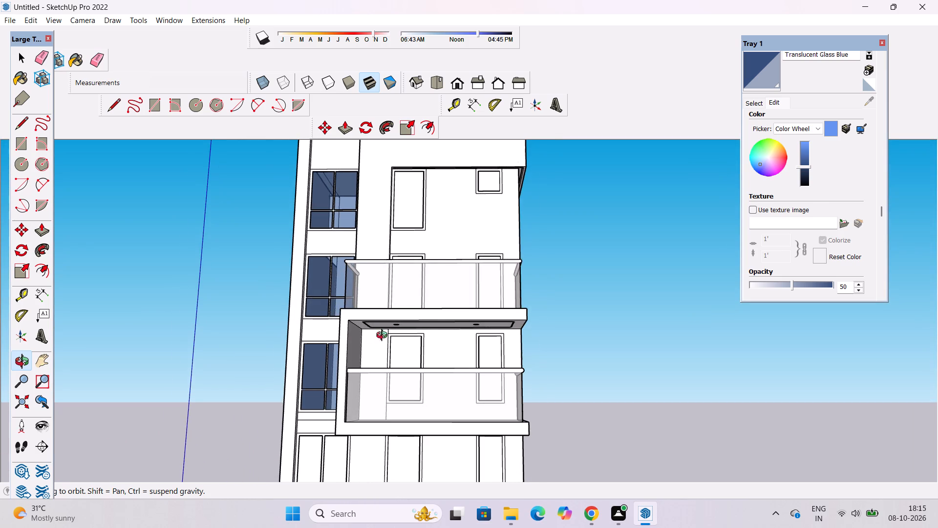
scroll(378, 337, up, 1)
scroll(7, 361, down, 10)
drag(226, 320, 226, 293)
drag(230, 289, 216, 354)
scroll(215, 289, up, 2)
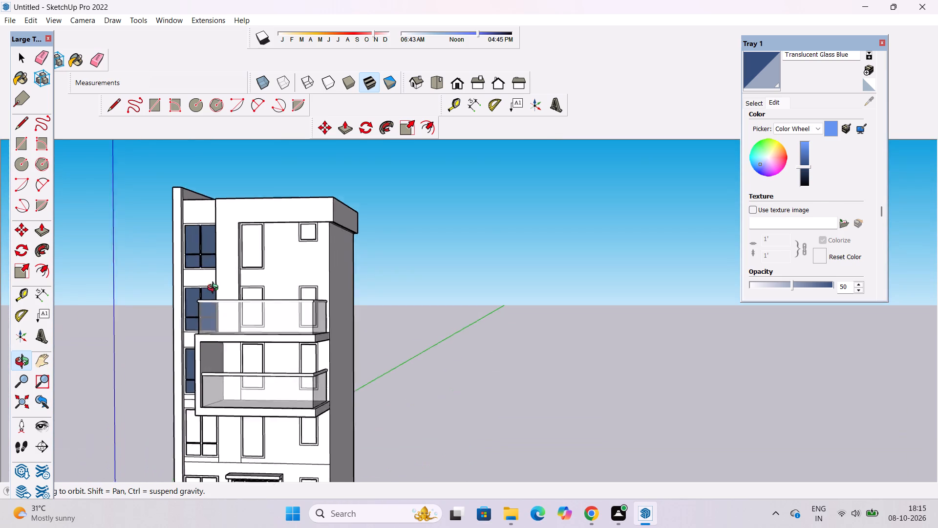
scroll(215, 289, up, 2)
drag(215, 303, 215, 319)
shift+drag(209, 320, 292, 272)
drag(292, 307, 292, 295)
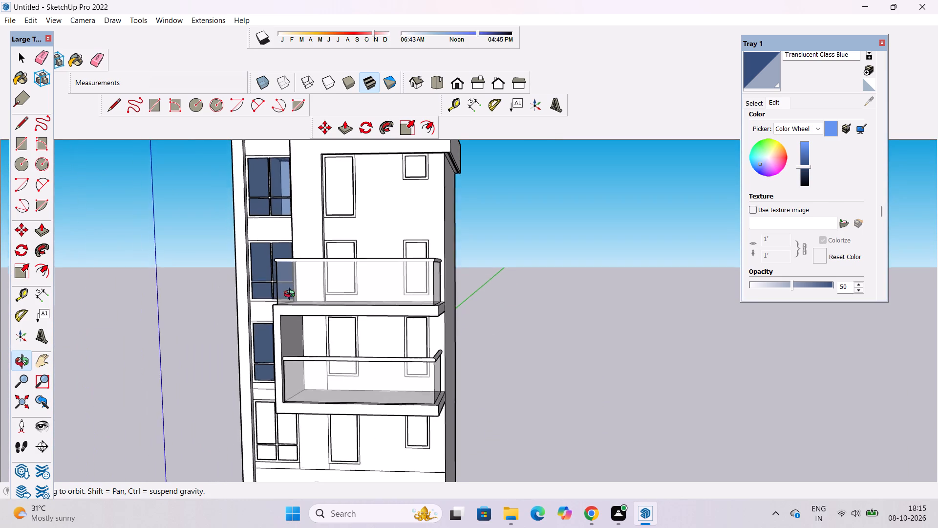
drag(292, 295, 295, 271)
shift+drag(263, 328, 271, 324)
shift+drag(274, 332, 282, 371)
drag(288, 385, 307, 379)
scroll(304, 377, up, 3)
shift+drag(303, 377, 297, 286)
scroll(297, 286, down, 6)
drag(302, 324, 300, 331)
shift+drag(300, 332, 287, 287)
drag(299, 334, 287, 350)
scroll(286, 344, up, 4)
shift+drag(291, 333, 260, 354)
drag(258, 354, 206, 336)
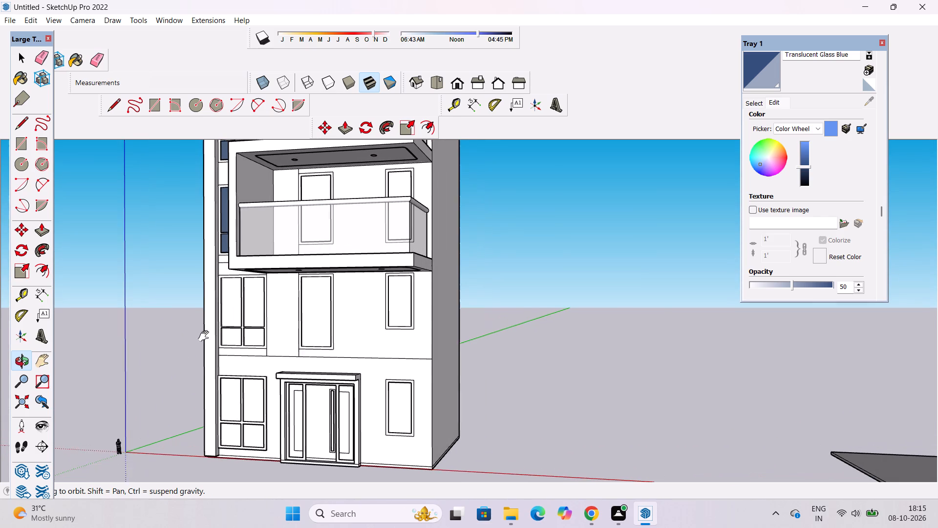
drag(206, 336, 204, 336)
key(space)
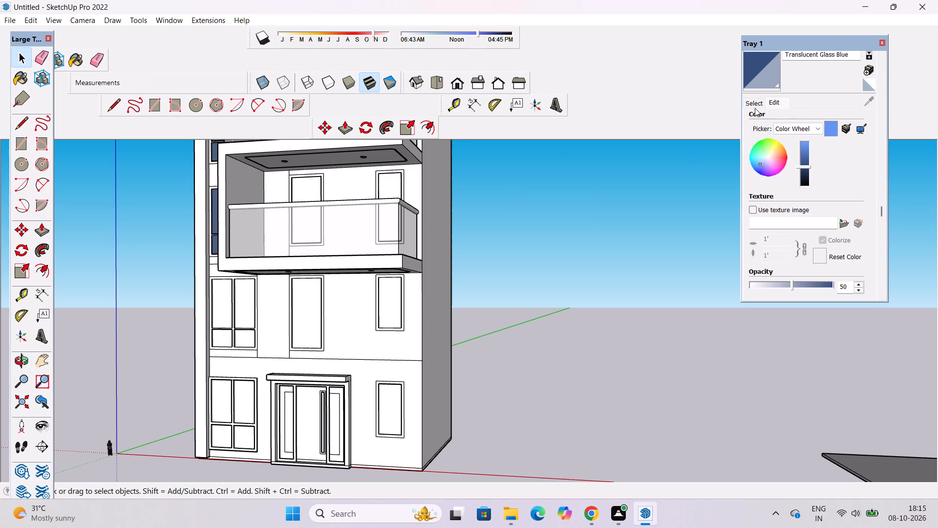
Paint the top floor's tall window and small square window with the darkened Translucent Glass Blue.
click(762, 61)
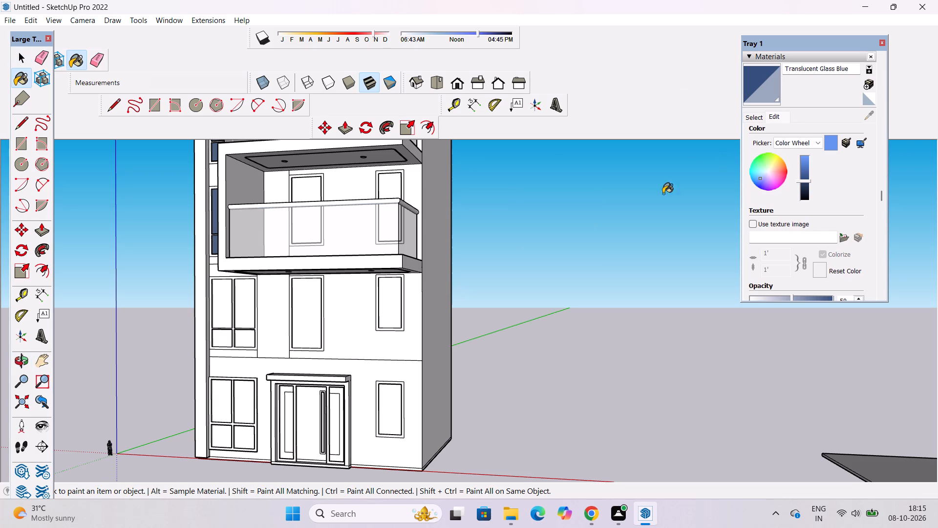
scroll(442, 265, down, 11)
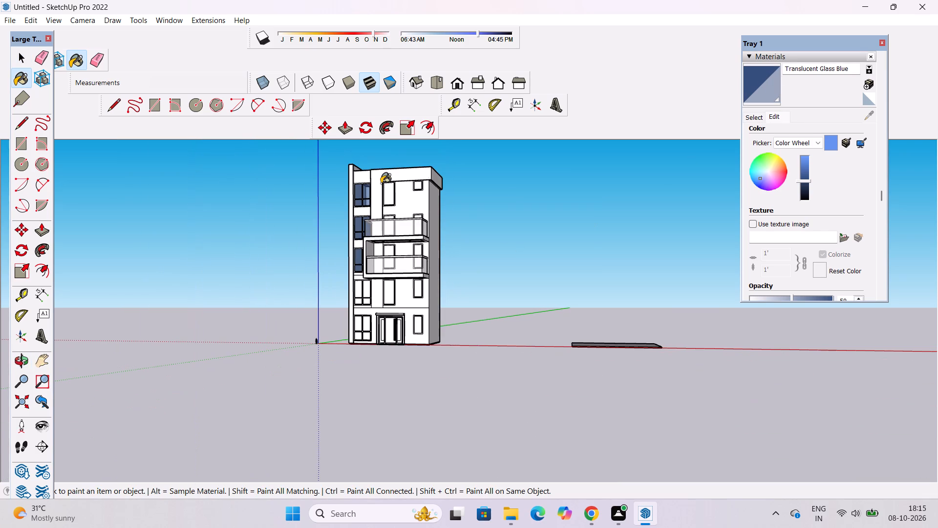
scroll(402, 191, up, 10)
click(372, 202)
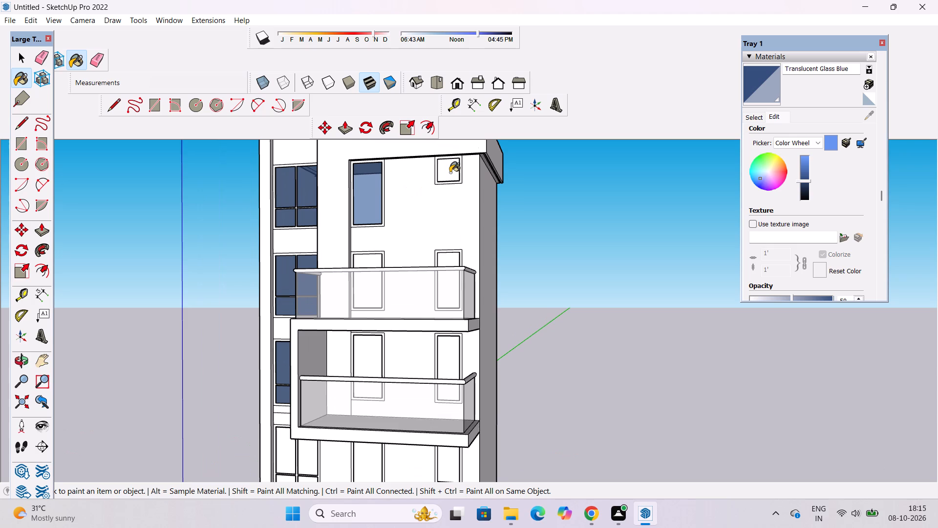
click(450, 173)
scroll(382, 213, down, 5)
scroll(370, 254, down, 1)
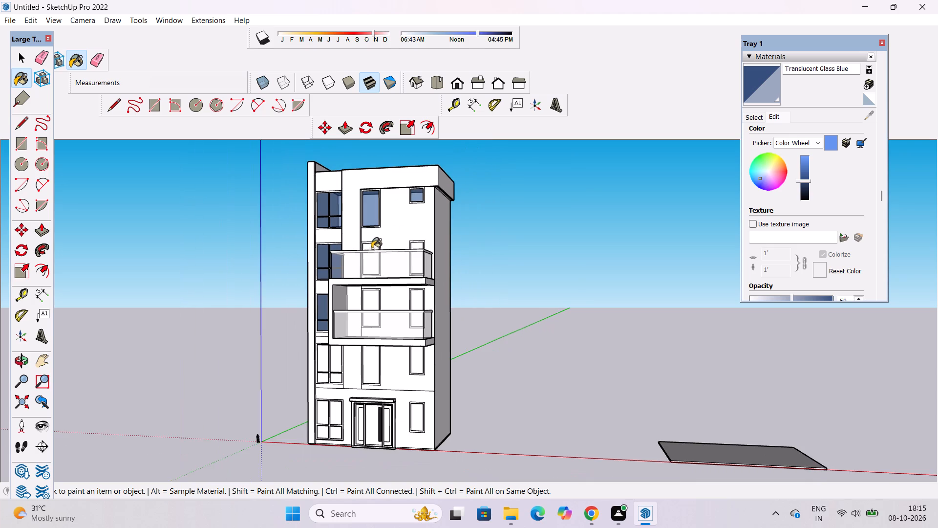
Paint the two single windows behind the upper balcony railing with the darkened Translucent Glass Blue.
scroll(450, 234, up, 5)
scroll(406, 247, up, 5)
click(381, 267)
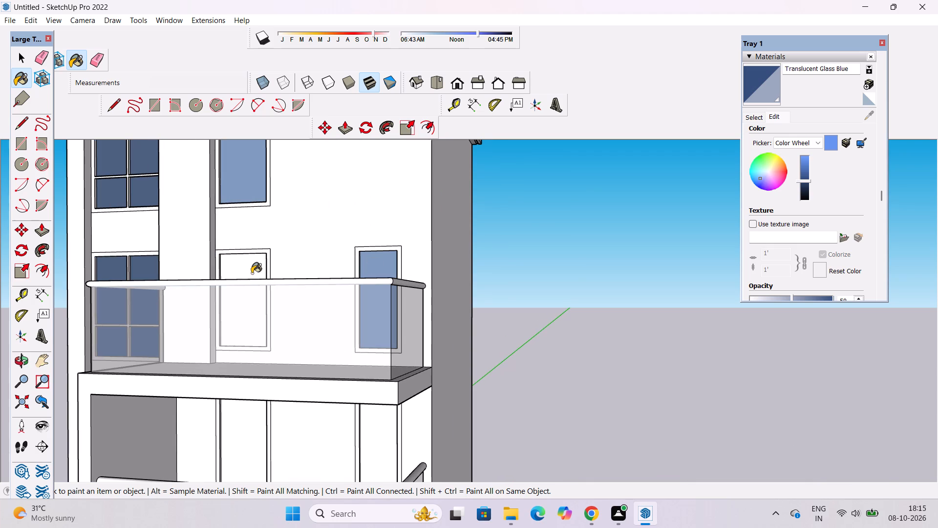
click(251, 272)
scroll(314, 247, down, 10)
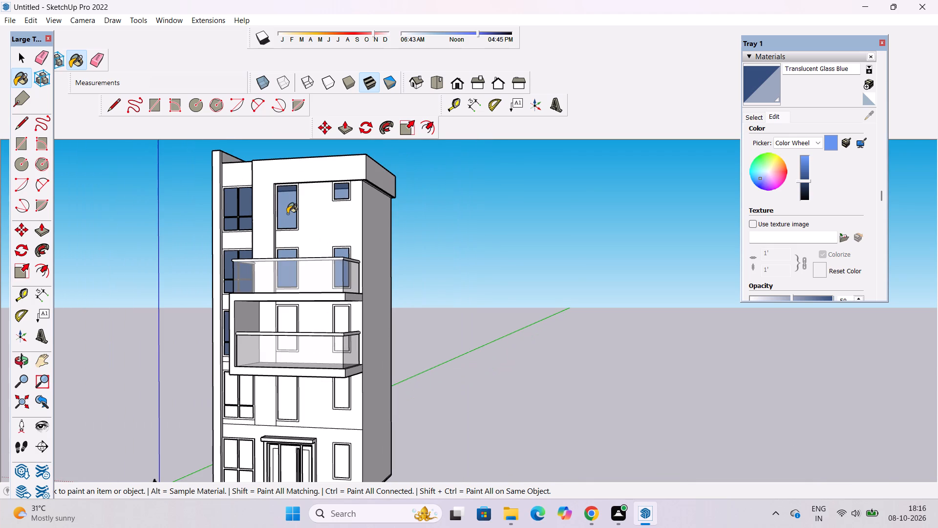
Paint the two single windows behind the lower balcony railing with Translucent Glass Gray from Glass and Mirrors.
click(759, 116)
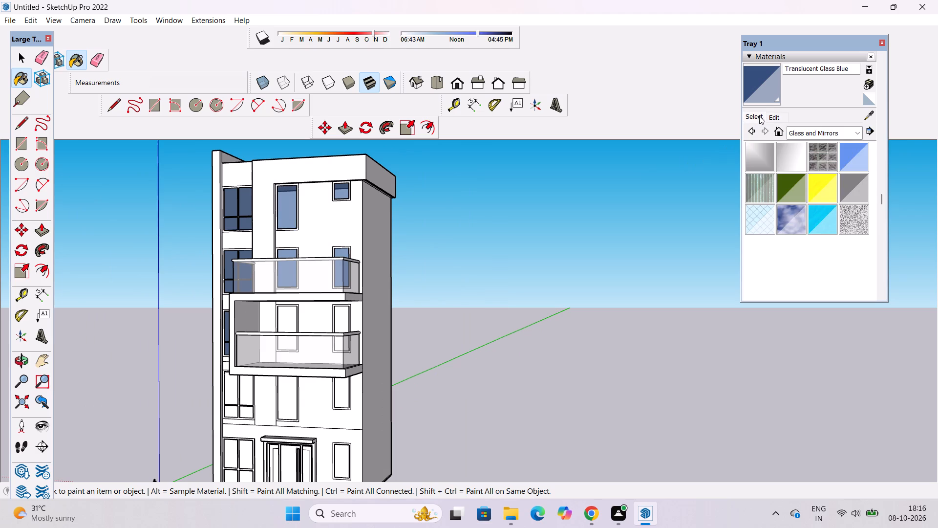
click(864, 186)
scroll(452, 225, down, 5)
scroll(412, 303, up, 3)
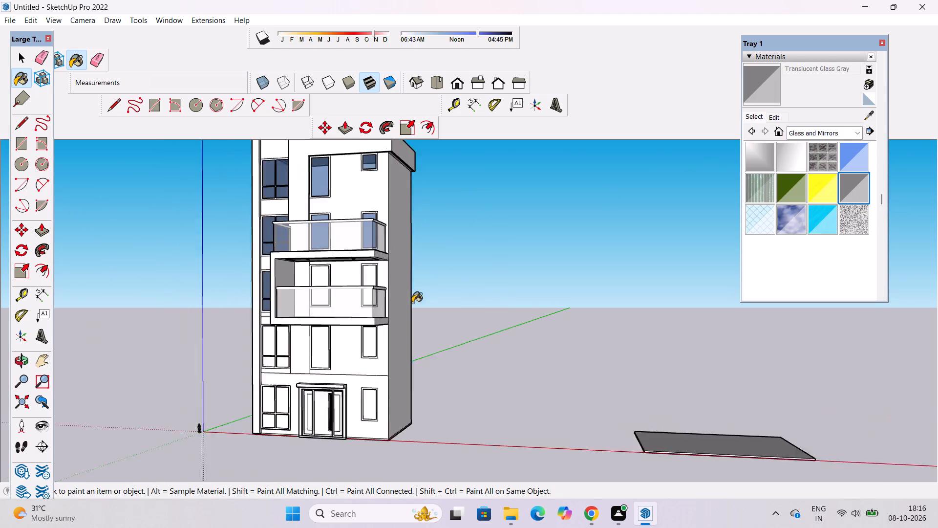
scroll(412, 303, up, 2)
scroll(347, 290, up, 4)
click(369, 262)
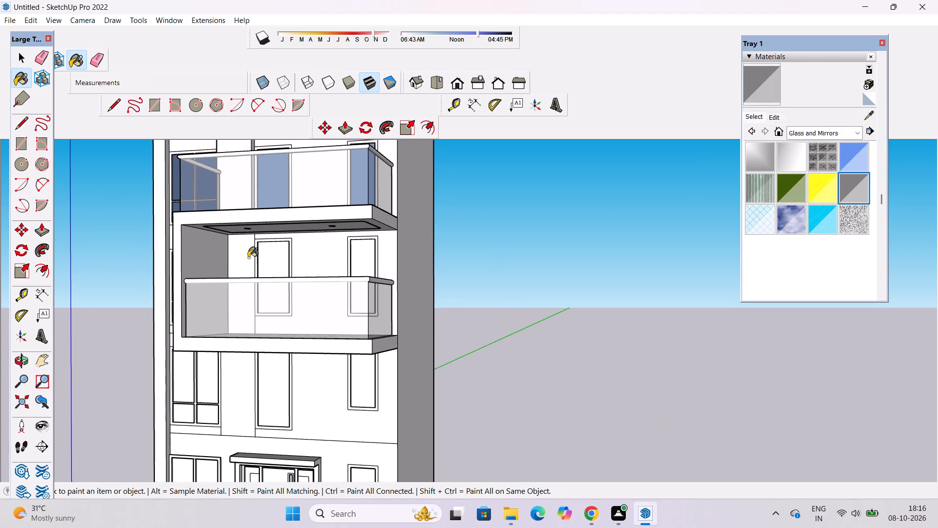
click(270, 256)
scroll(475, 235, down, 5)
scroll(259, 313, up, 5)
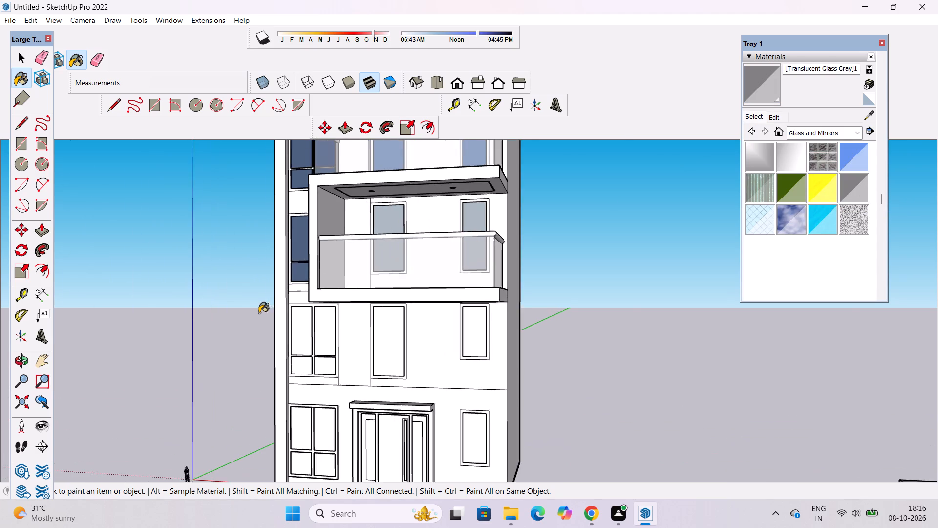
Paint all four panes of the double window on the floor below the lower balcony with Translucent Glass Gray.
scroll(292, 320, up, 4)
click(296, 322)
click(347, 339)
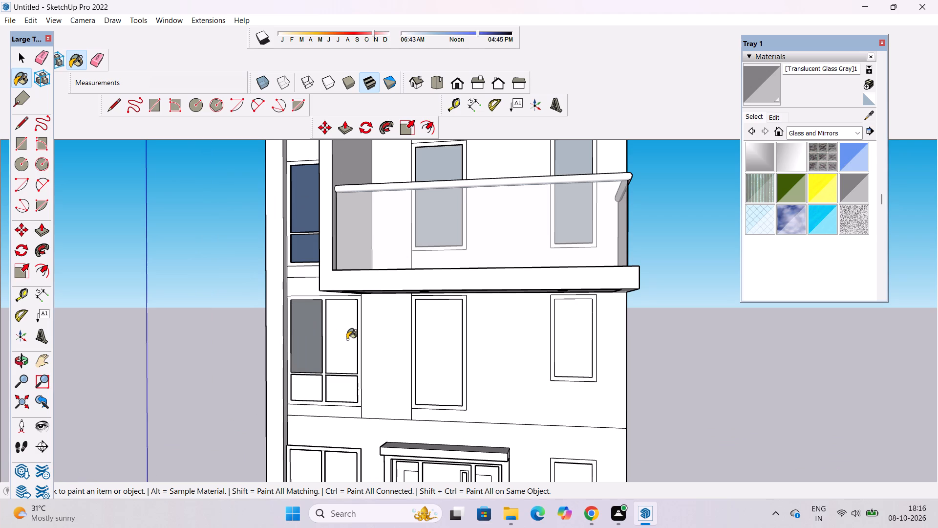
click(312, 391)
click(355, 392)
scroll(321, 314, down, 5)
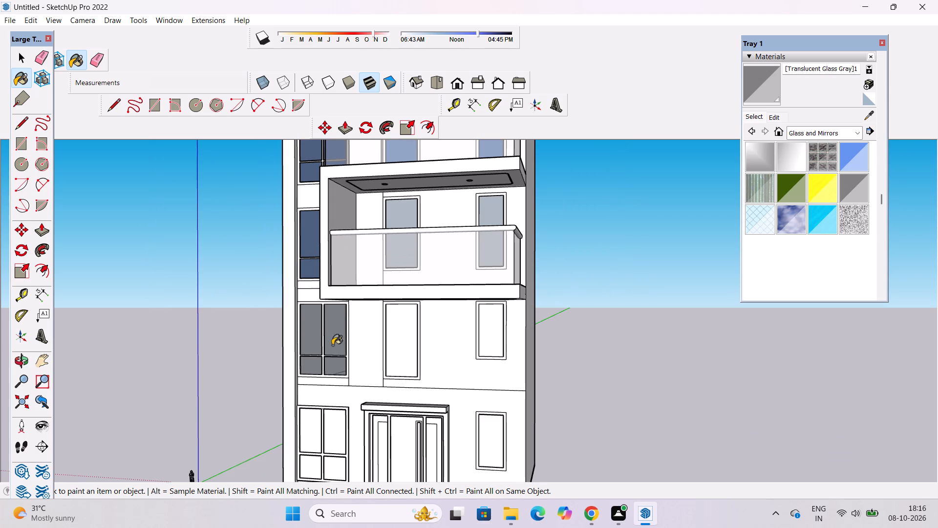
scroll(323, 339, down, 1)
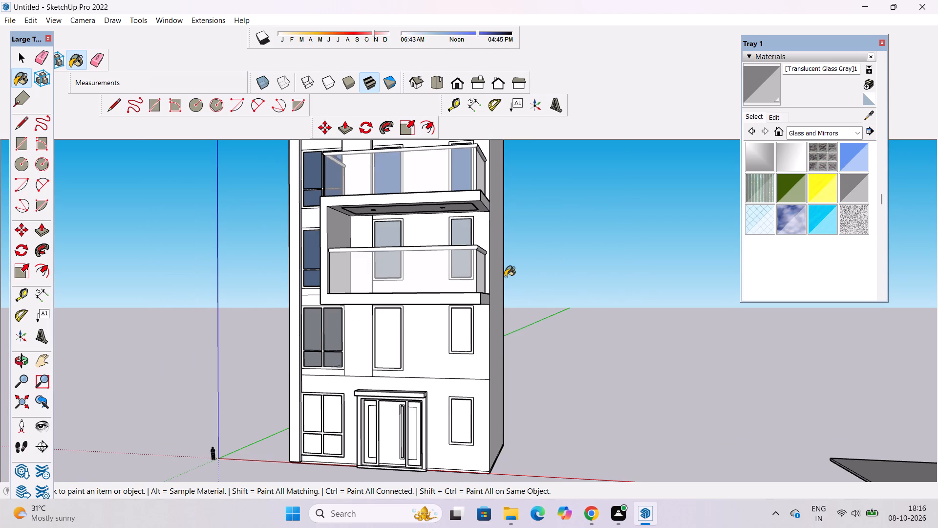
Paint the two single windows on the floor below the lower balcony with Translucent Glass Gray.
click(392, 334)
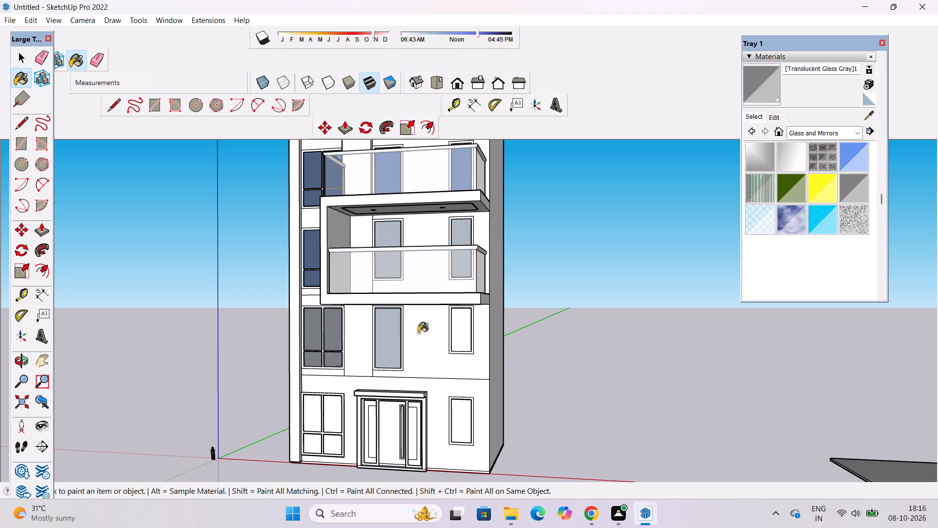
click(458, 335)
scroll(396, 326, down, 4)
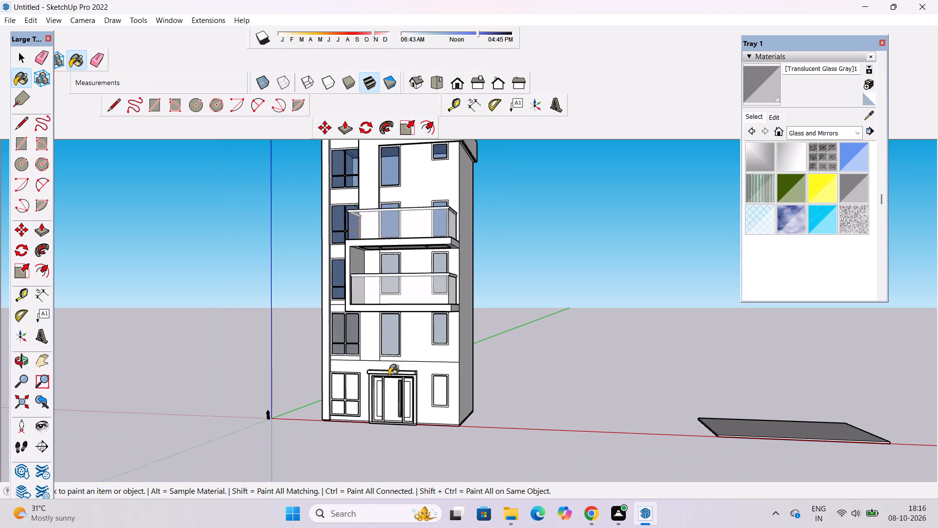
scroll(358, 370, down, 1)
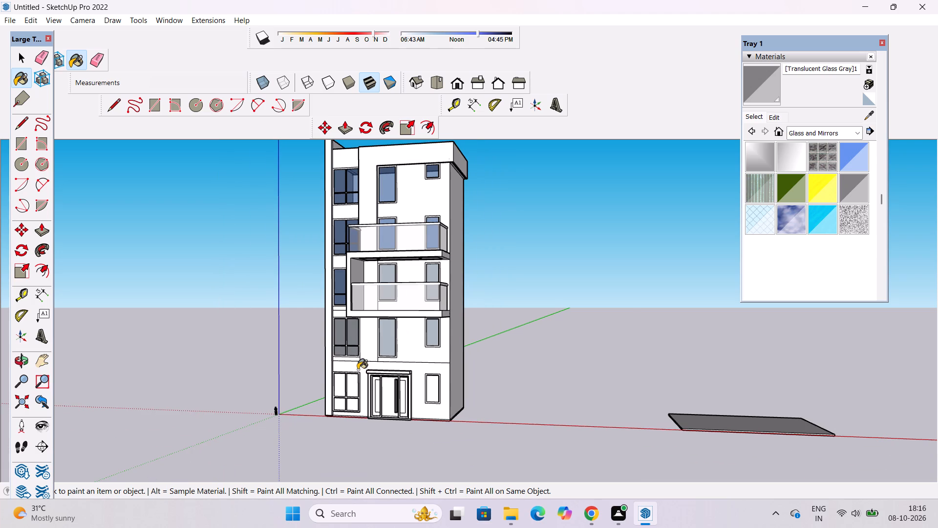
Lighten the applied Translucent Glass Gray material by raising its brightness.
click(775, 121)
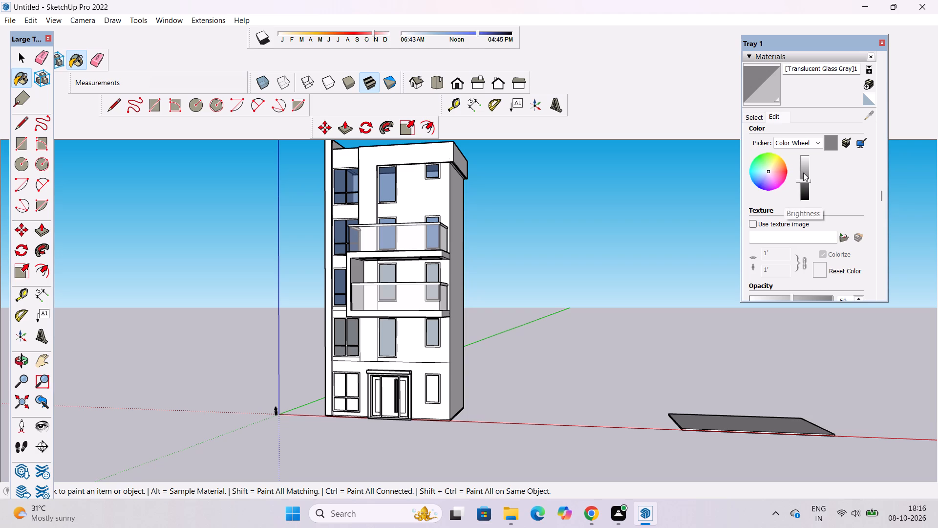
click(803, 173)
scroll(345, 347, up, 10)
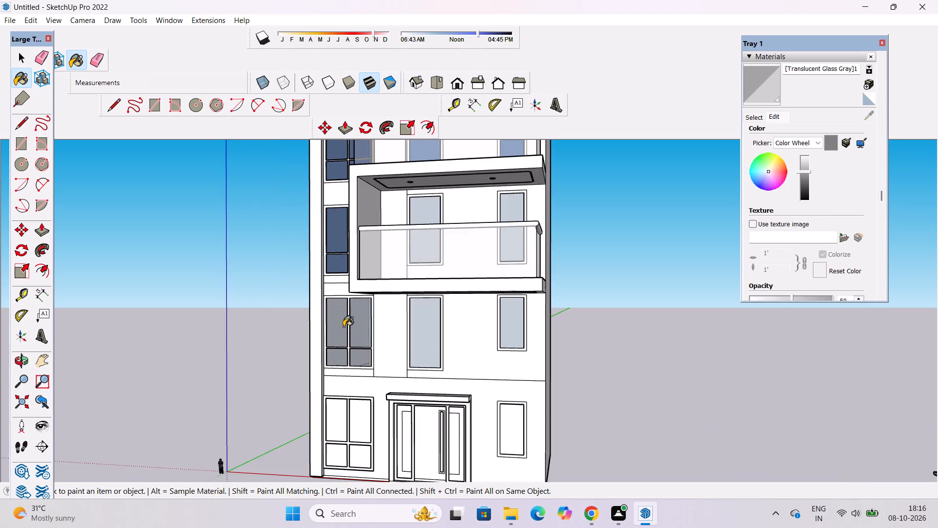
scroll(343, 327, up, 8)
scroll(284, 297, down, 13)
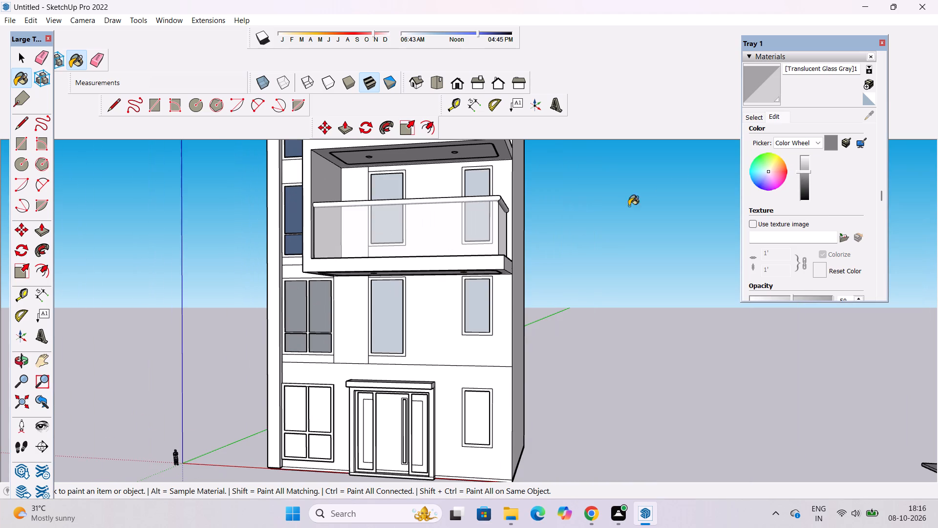
Paint the ground-floor single window and all four panes of the ground-floor double window with Translucent Glass Gray from Glass and Mirrors.
click(759, 113)
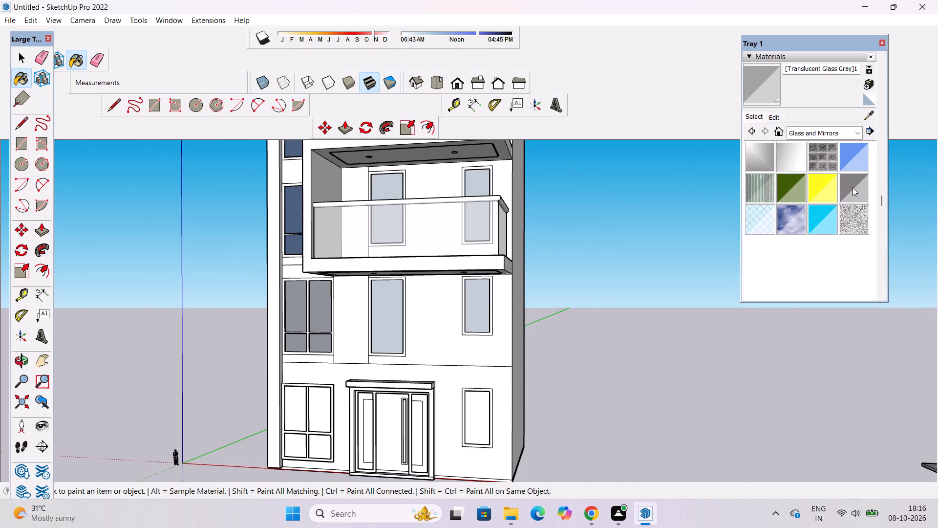
click(809, 157)
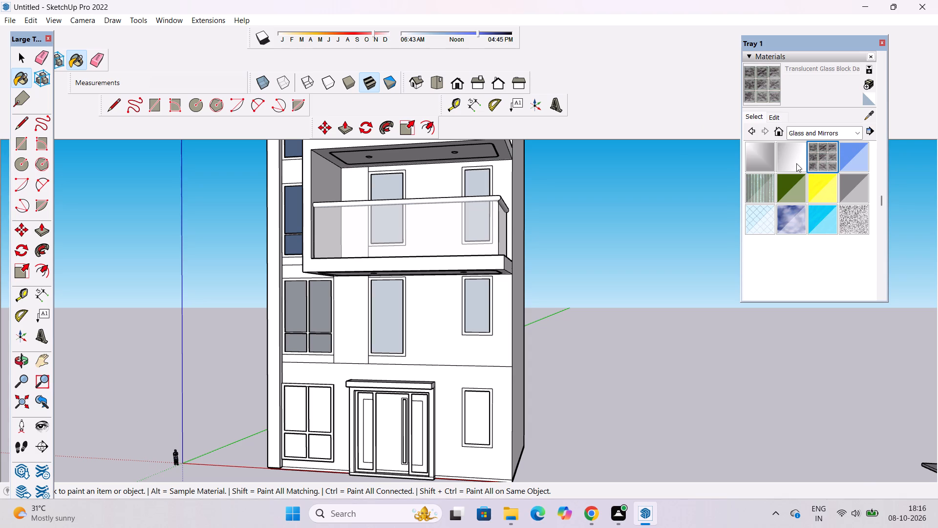
click(796, 163)
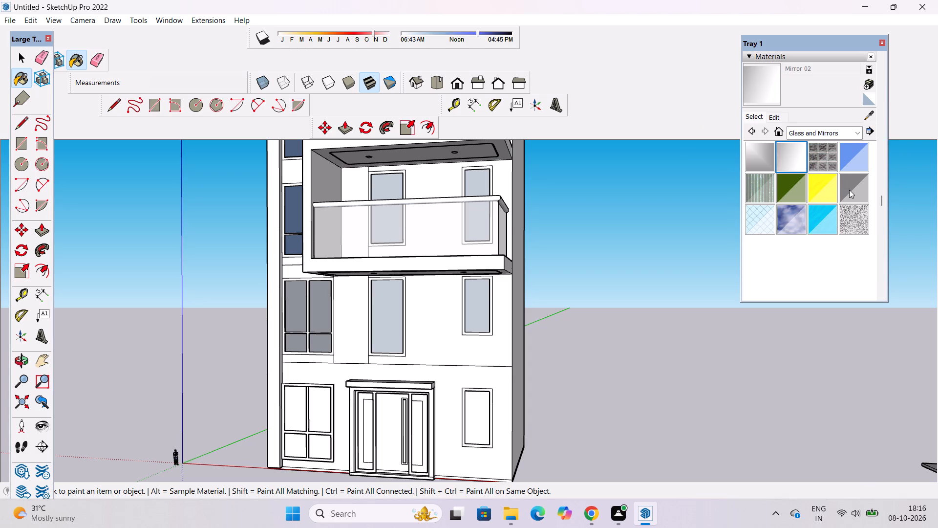
click(849, 190)
scroll(449, 308, down, 5)
scroll(400, 372, up, 5)
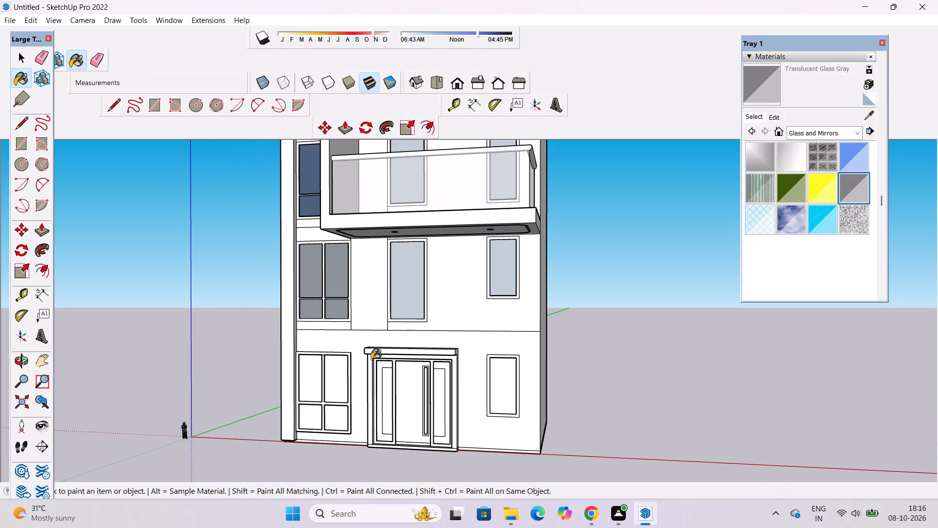
click(506, 380)
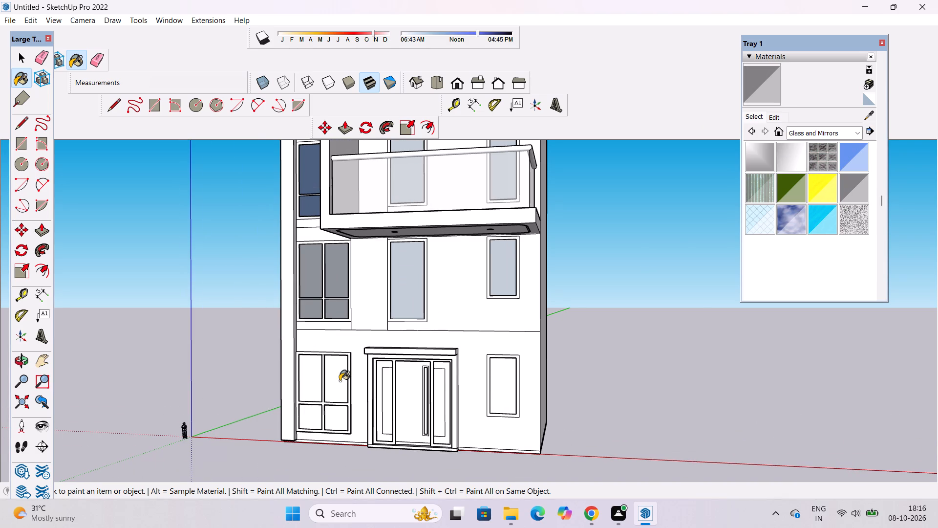
click(331, 381)
click(315, 379)
click(313, 416)
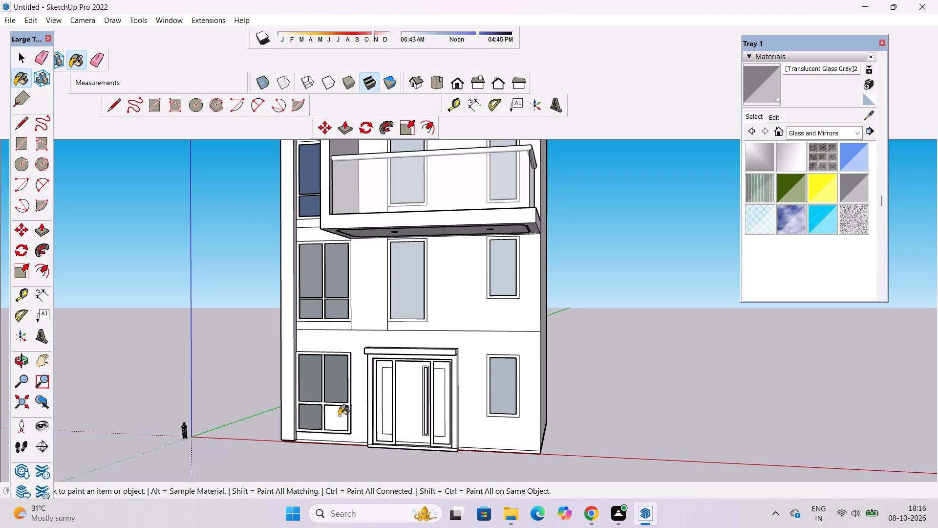
click(339, 416)
Recolour the ground-floor window glass material to a yellow tint and raise its brightness.
click(772, 116)
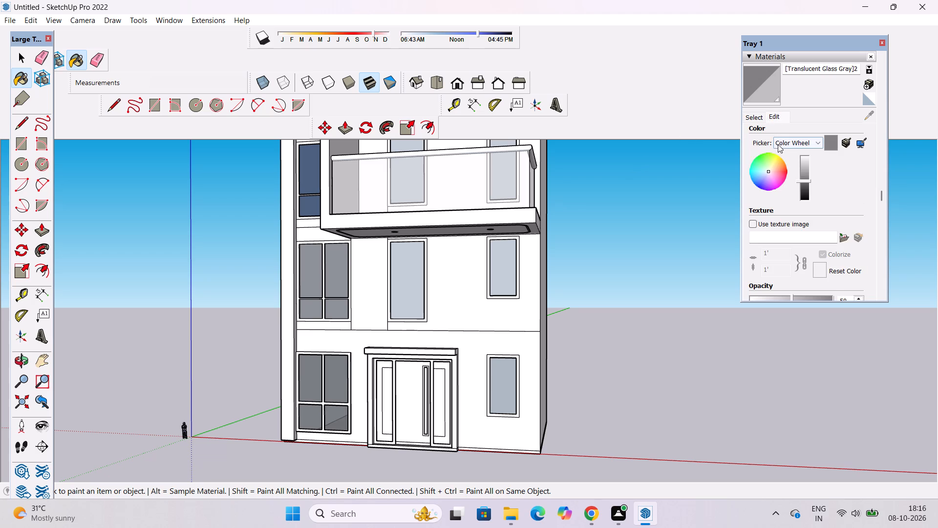
click(774, 162)
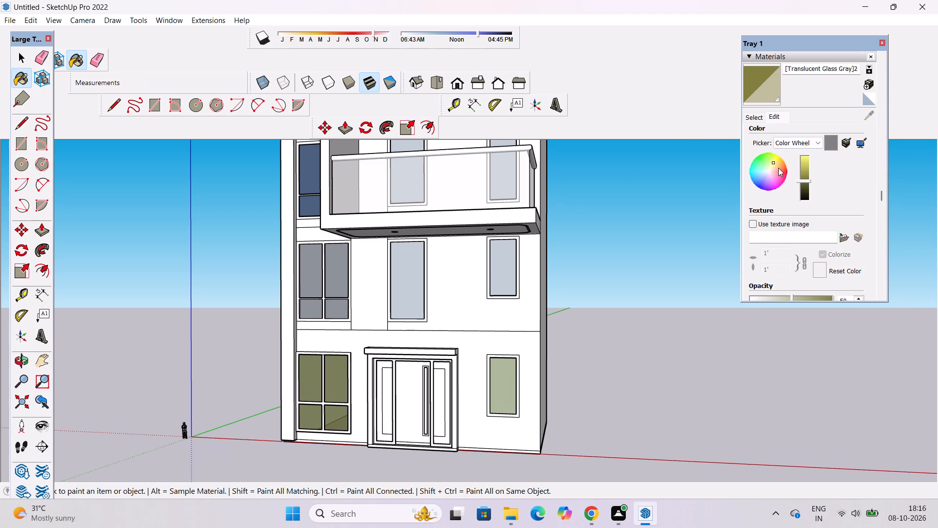
click(806, 164)
click(806, 166)
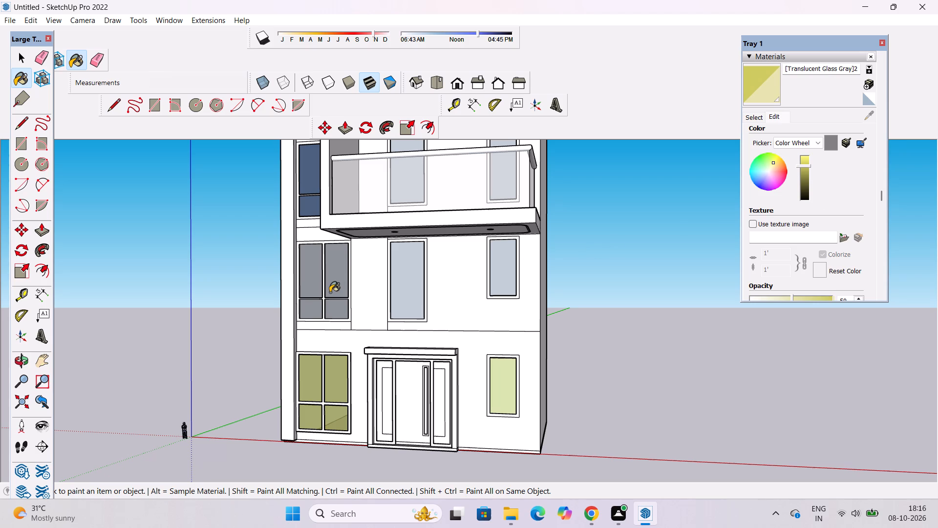
Examine the whole building and its glazed facade from low, front and side angles.
scroll(327, 299, down, 10)
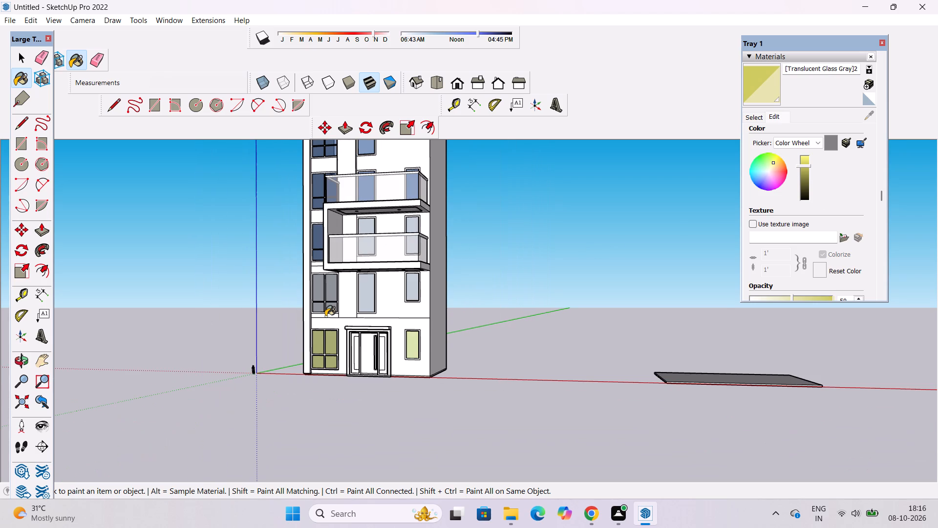
scroll(325, 316, up, 5)
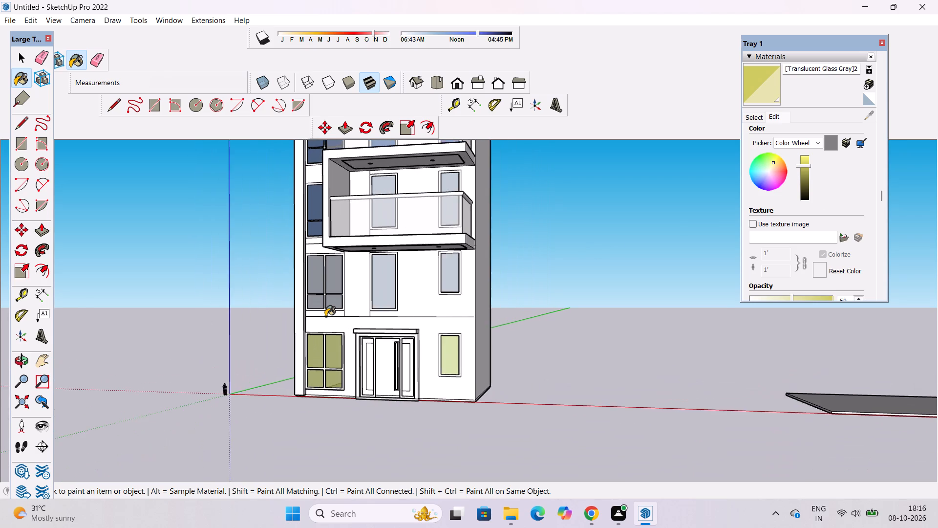
scroll(325, 316, down, 2)
key(space)
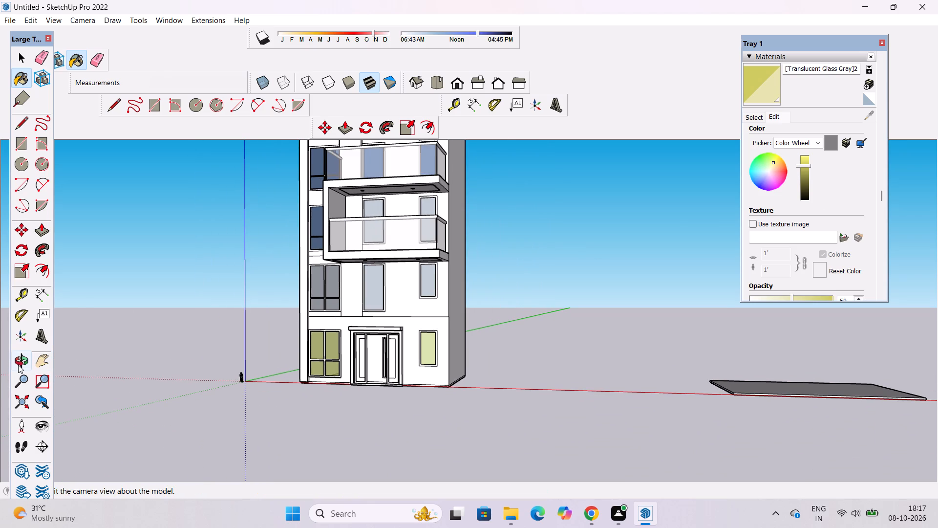
click(18, 365)
scroll(226, 331, down, 5)
drag(248, 339, 271, 272)
shift+drag(302, 241, 266, 333)
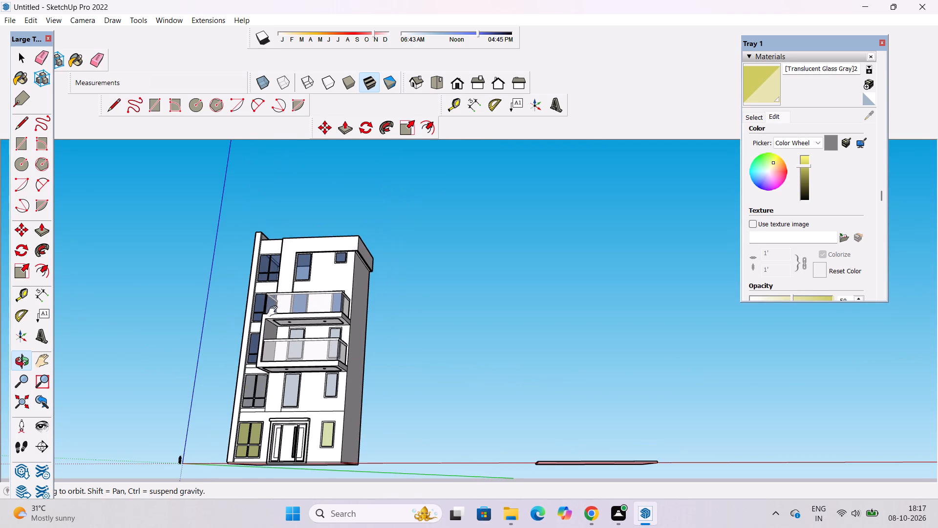
scroll(280, 239, down, 2)
drag(310, 255, 319, 285)
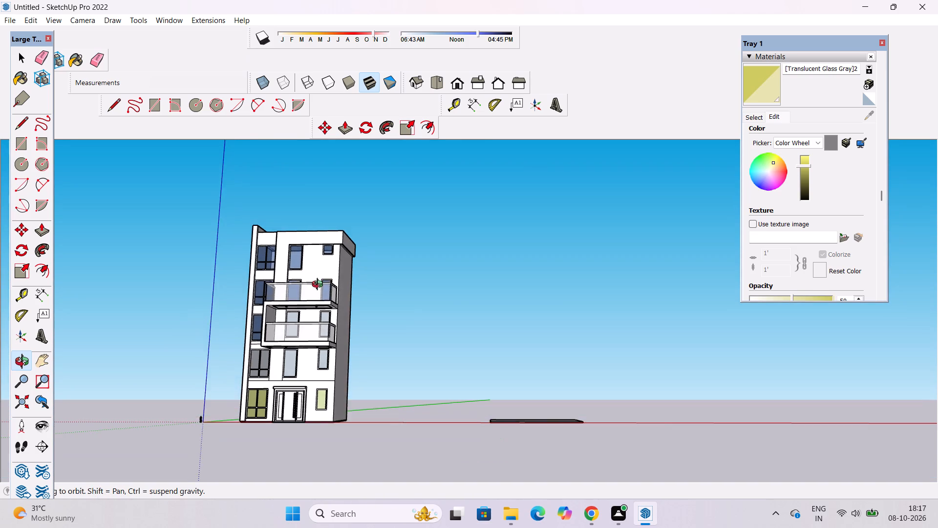
scroll(320, 286, down, 4)
drag(327, 294, 330, 349)
scroll(309, 303, up, 7)
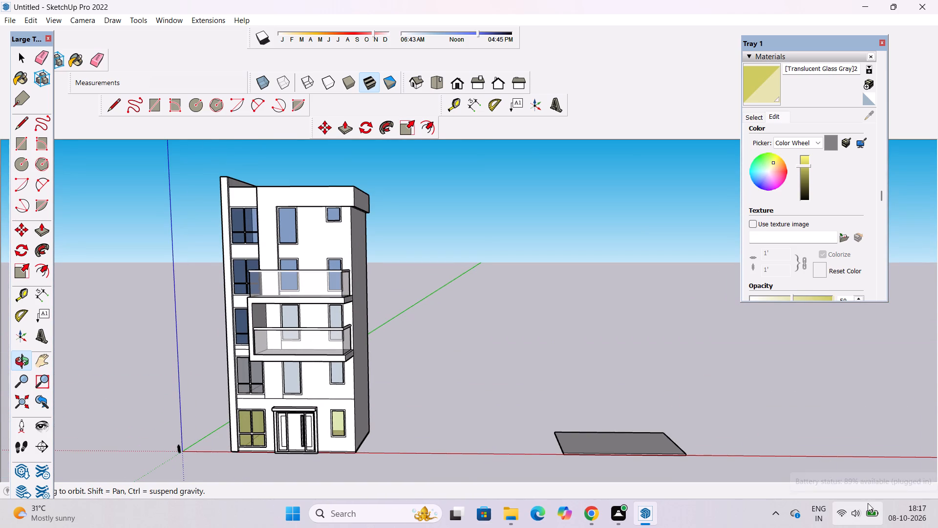
scroll(320, 243, down, 3)
shift+drag(322, 244, 314, 331)
drag(308, 330, 118, 330)
scroll(261, 320, up, 3)
shift+drag(341, 314, 210, 297)
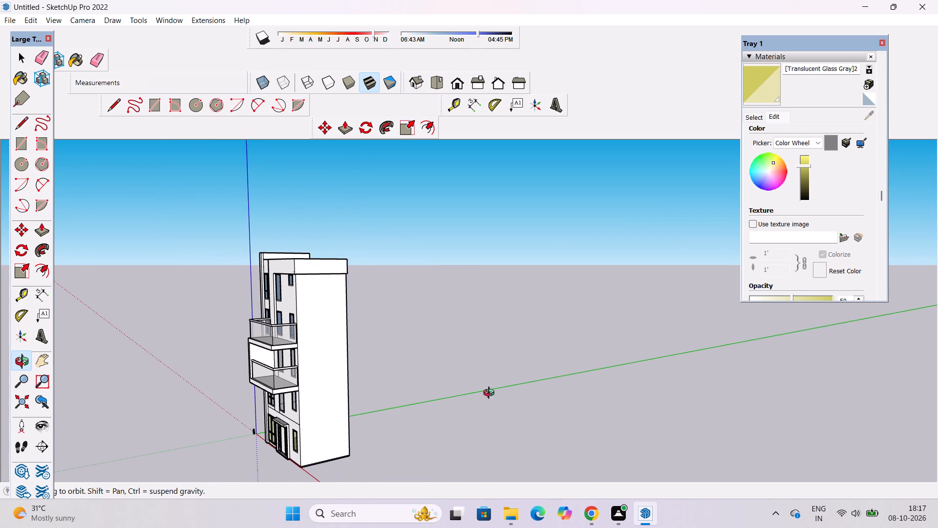
Paint the recessed strip on the underside of the roof overhang with 0033_NavajoWhite from Colors-Named.
scroll(198, 383, up, 5)
drag(419, 358, 415, 273)
scroll(372, 250, up, 9)
shift+drag(314, 257, 402, 413)
drag(399, 401, 399, 350)
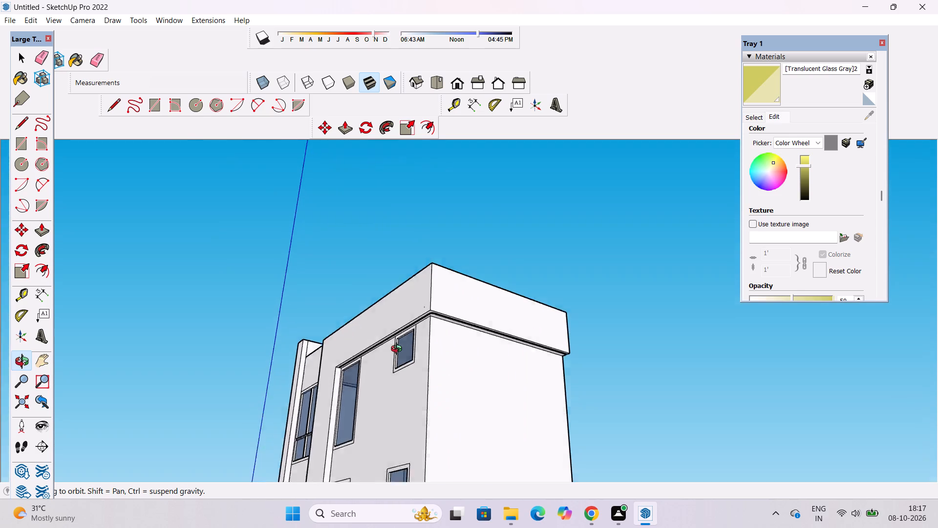
drag(399, 350, 399, 335)
scroll(421, 328, up, 7)
drag(421, 328, 413, 342)
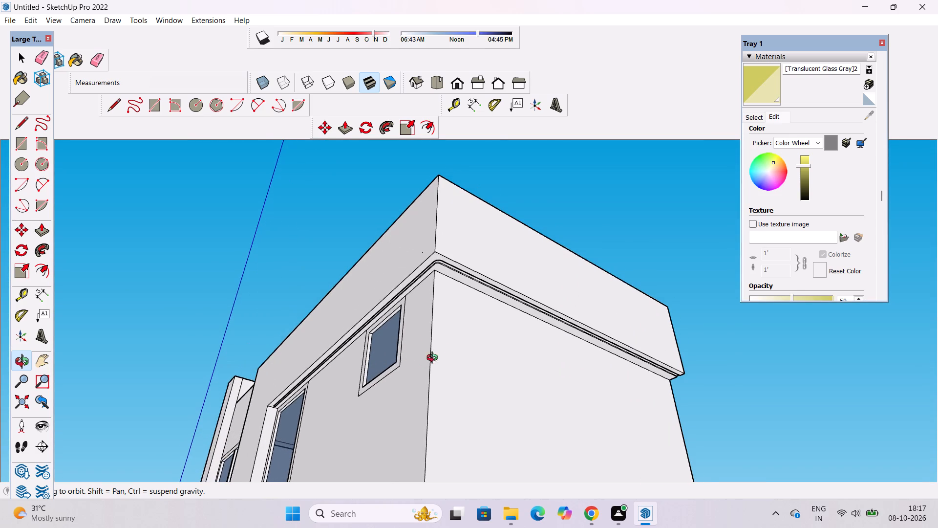
scroll(446, 348, up, 4)
drag(483, 323, 481, 295)
shift+drag(457, 256, 446, 297)
scroll(427, 271, up, 4)
shift+drag(424, 271, 446, 257)
scroll(446, 257, up, 4)
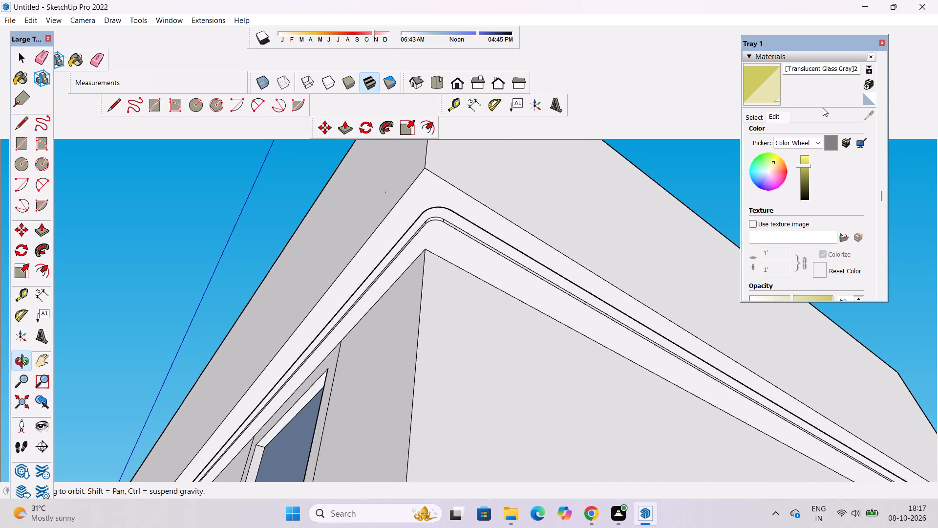
click(756, 121)
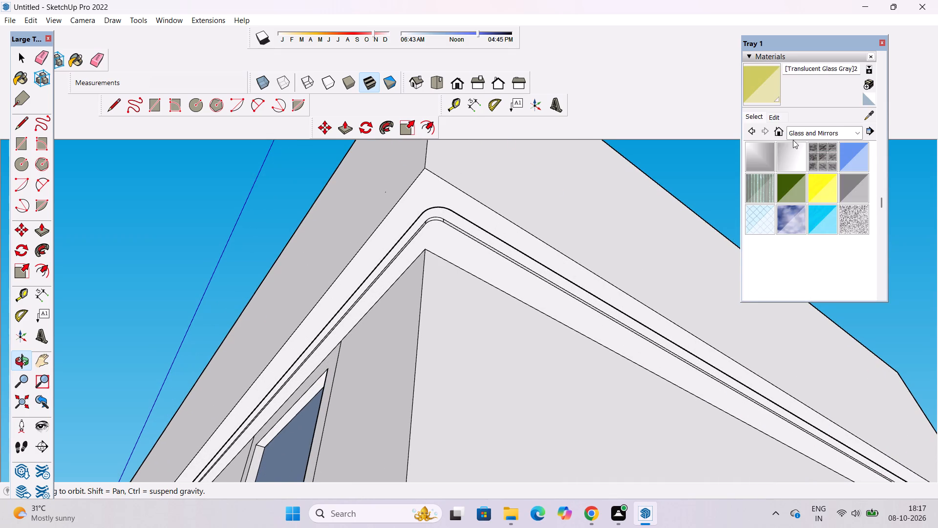
click(811, 132)
click(812, 183)
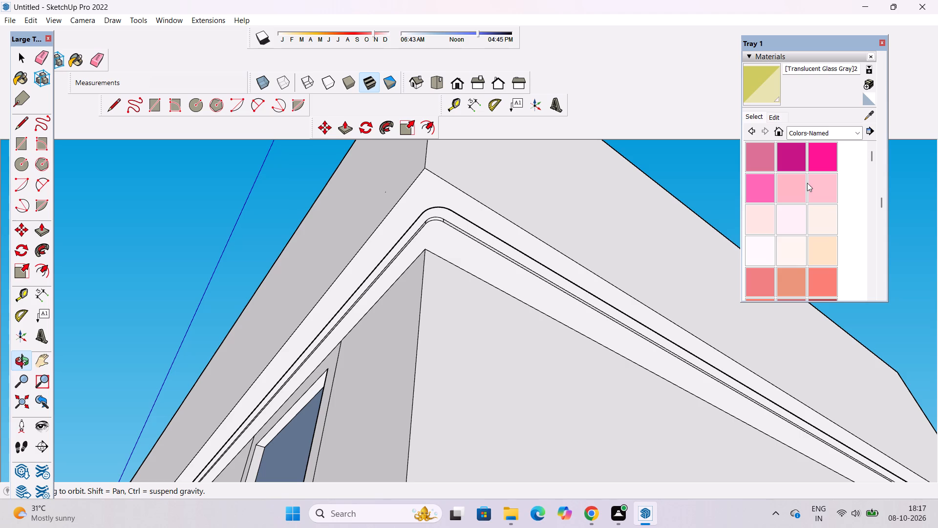
scroll(810, 187, down, 4)
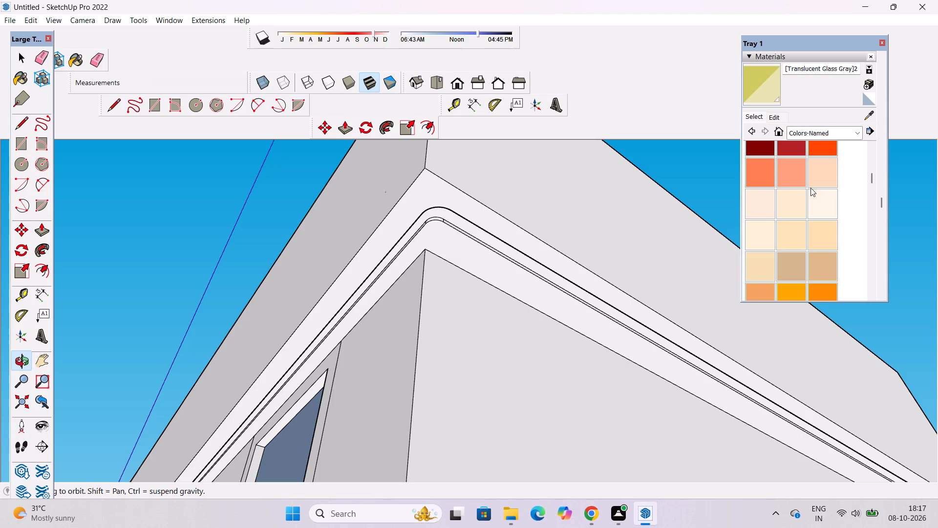
click(814, 234)
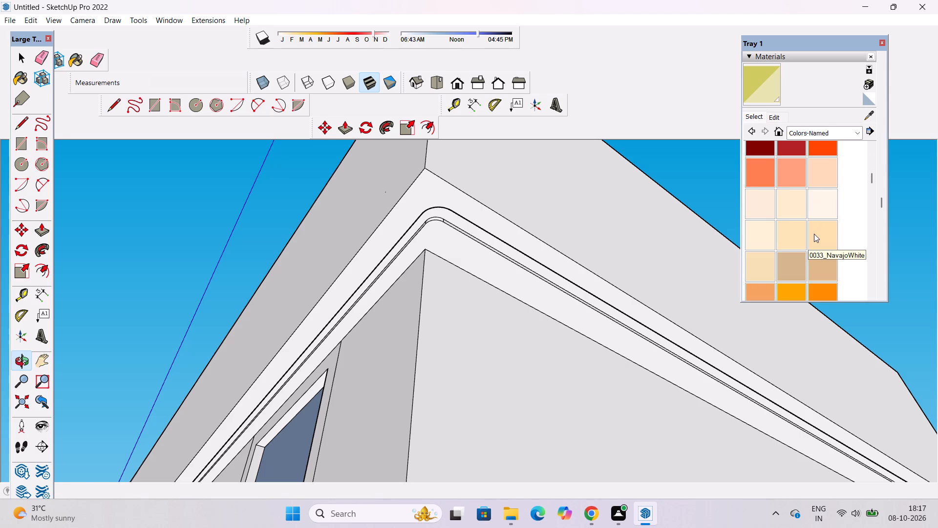
scroll(441, 221, up, 8)
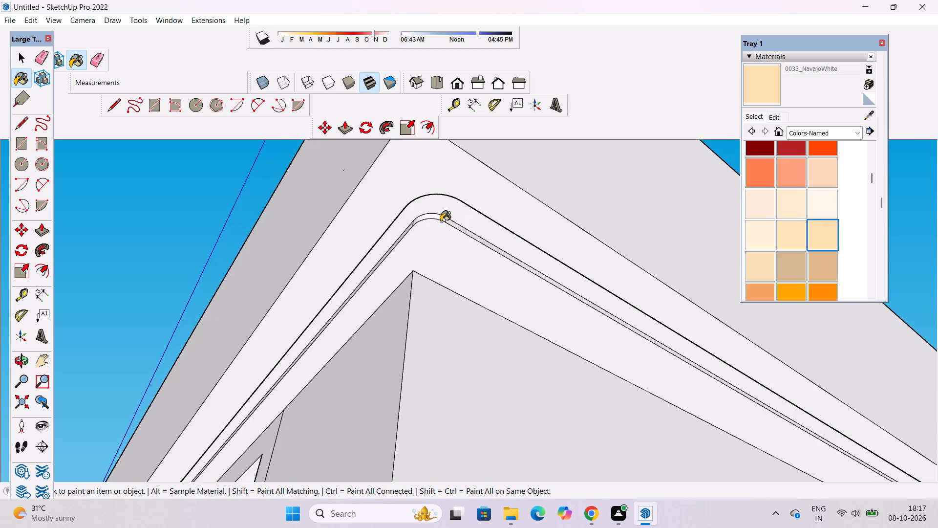
scroll(441, 221, up, 11)
click(443, 188)
Darken the 0033_NavajoWhite material slightly by lowering its brightness.
scroll(445, 205, down, 11)
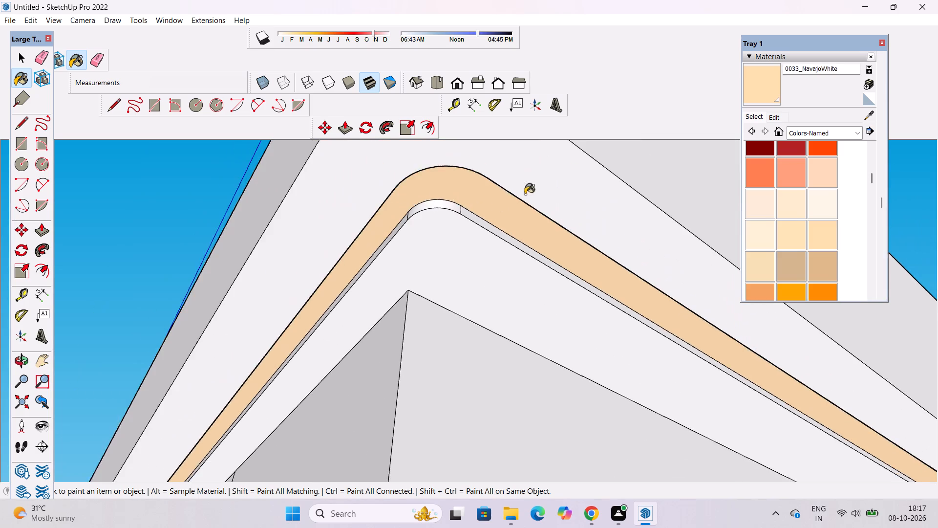
scroll(525, 194, down, 16)
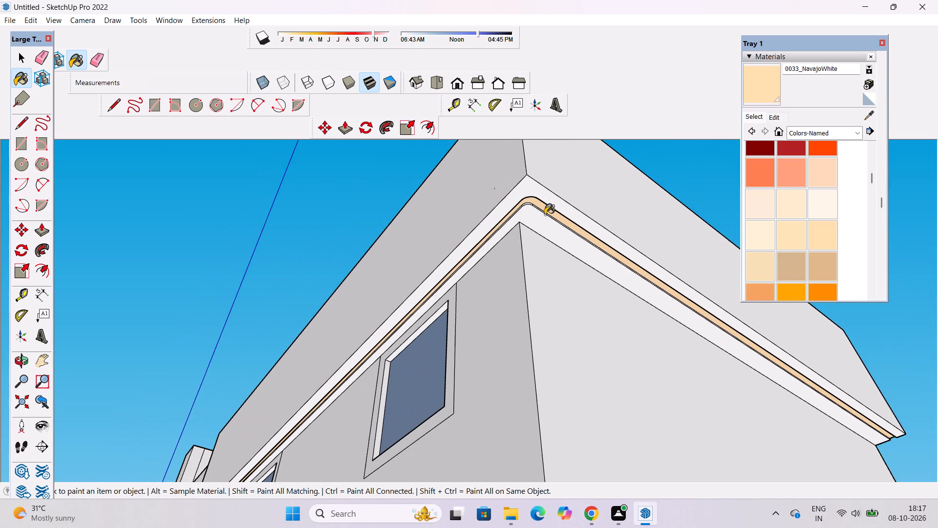
click(779, 118)
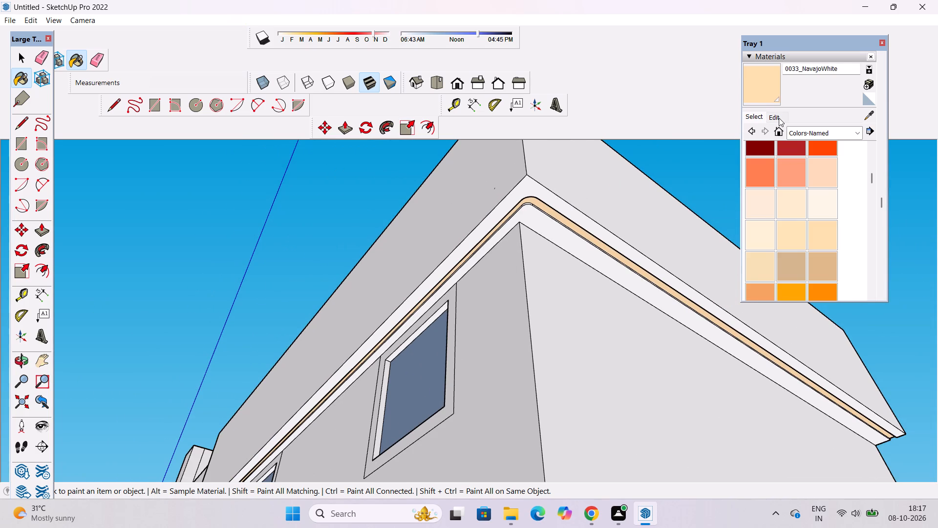
click(801, 163)
Paint the rounded-corner recessed border strip on the underside of the upper balcony with 0033_NavajoWhite.
scroll(485, 177, down, 6)
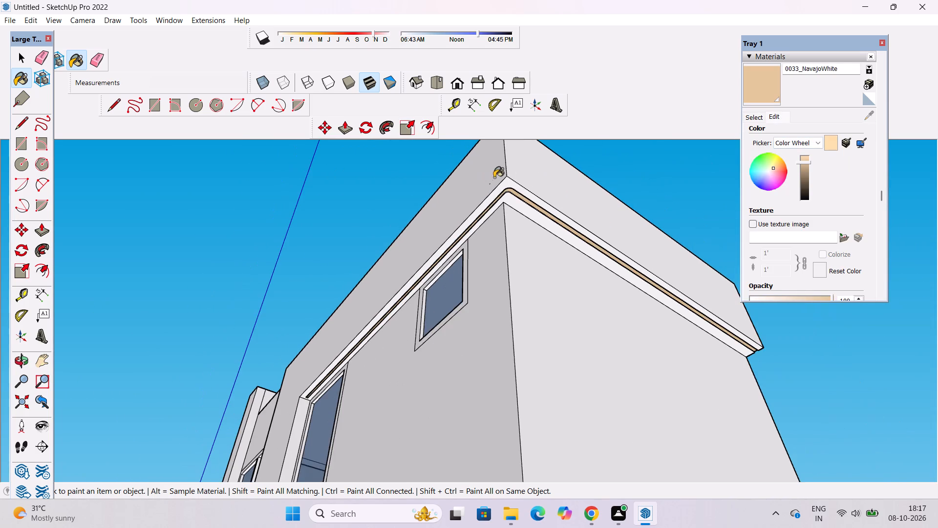
scroll(504, 177, down, 4)
scroll(503, 134, down, 2)
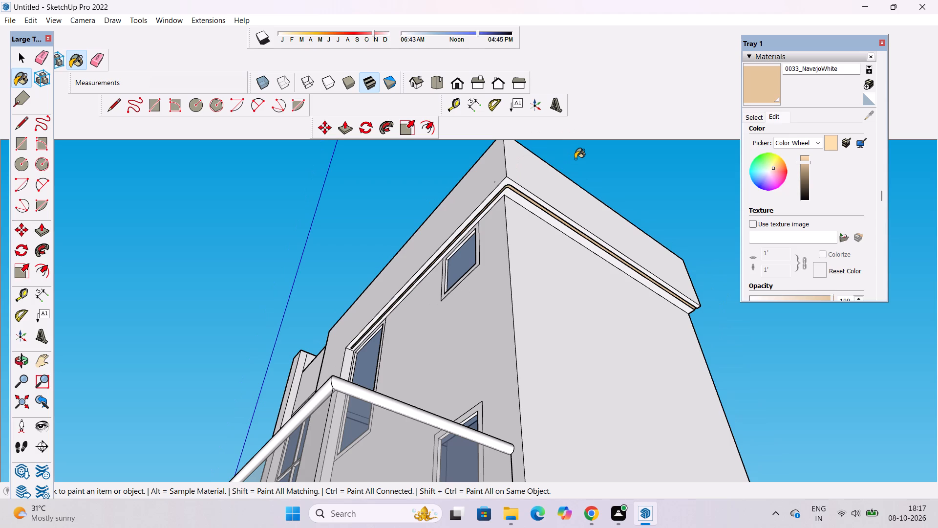
scroll(581, 137, down, 4)
scroll(521, 264, down, 7)
scroll(489, 193, up, 1)
scroll(488, 192, down, 3)
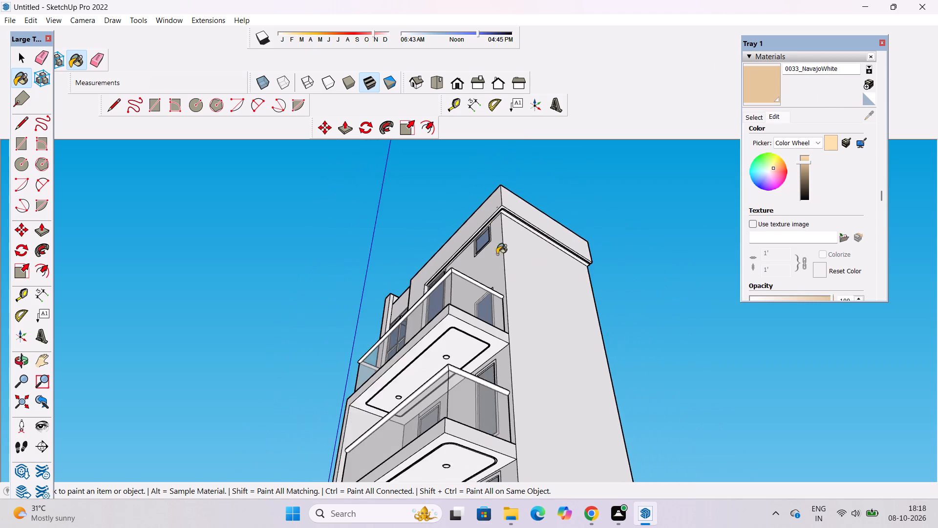
scroll(497, 254, down, 2)
scroll(442, 369, up, 15)
scroll(435, 299, down, 2)
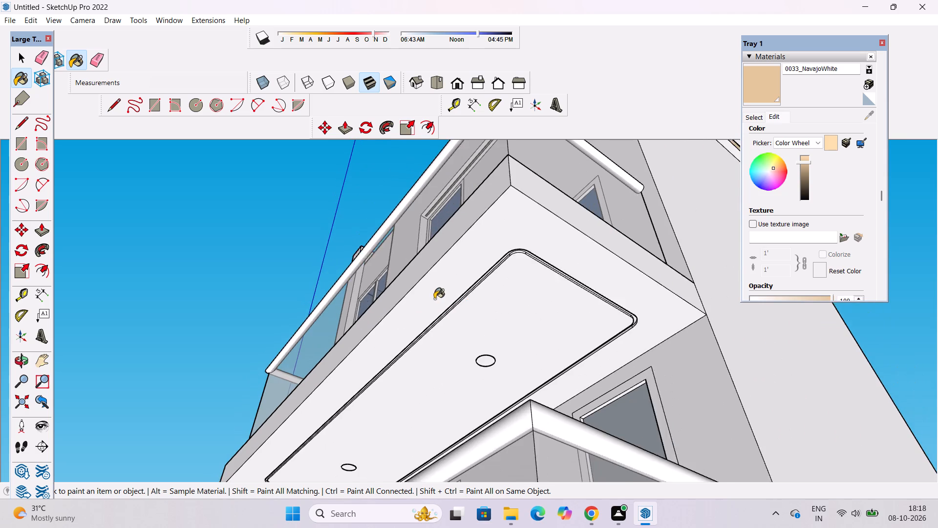
scroll(434, 299, down, 1)
scroll(524, 279, up, 5)
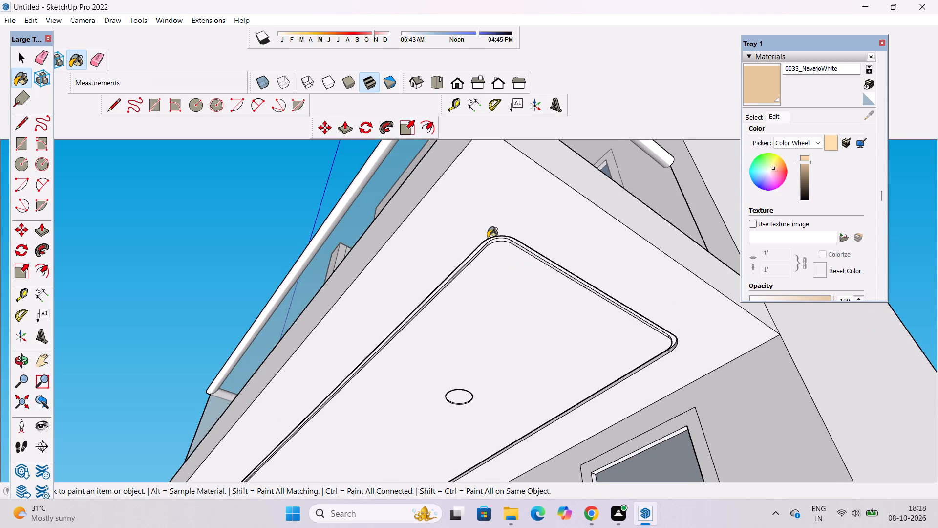
scroll(485, 256, up, 17)
click(477, 198)
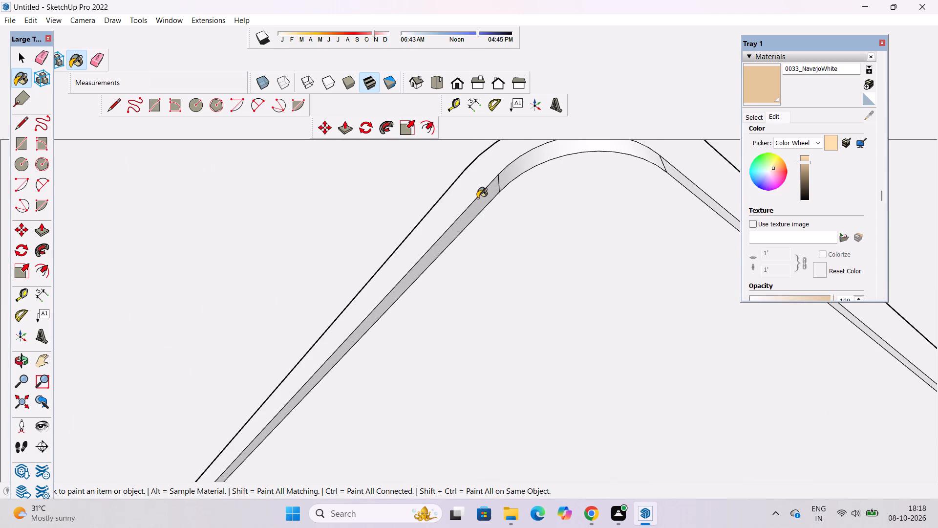
click(469, 184)
scroll(445, 234, down, 9)
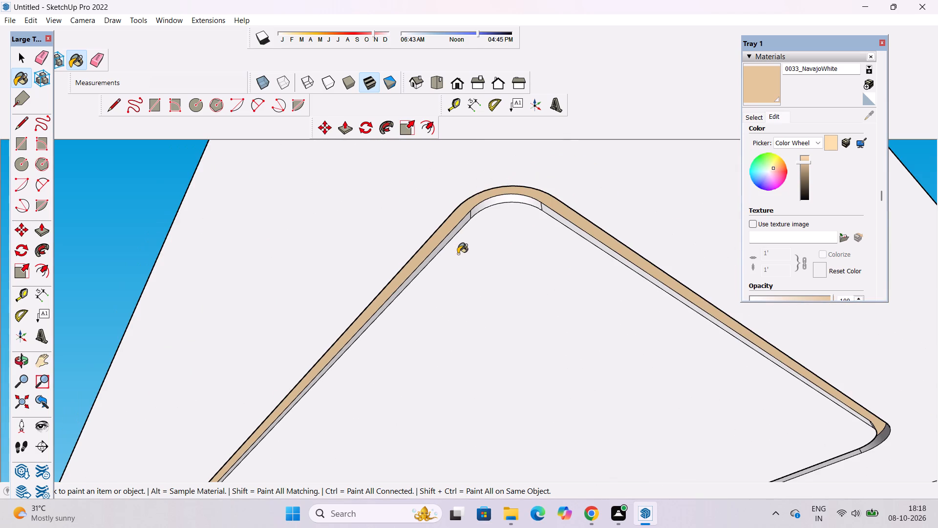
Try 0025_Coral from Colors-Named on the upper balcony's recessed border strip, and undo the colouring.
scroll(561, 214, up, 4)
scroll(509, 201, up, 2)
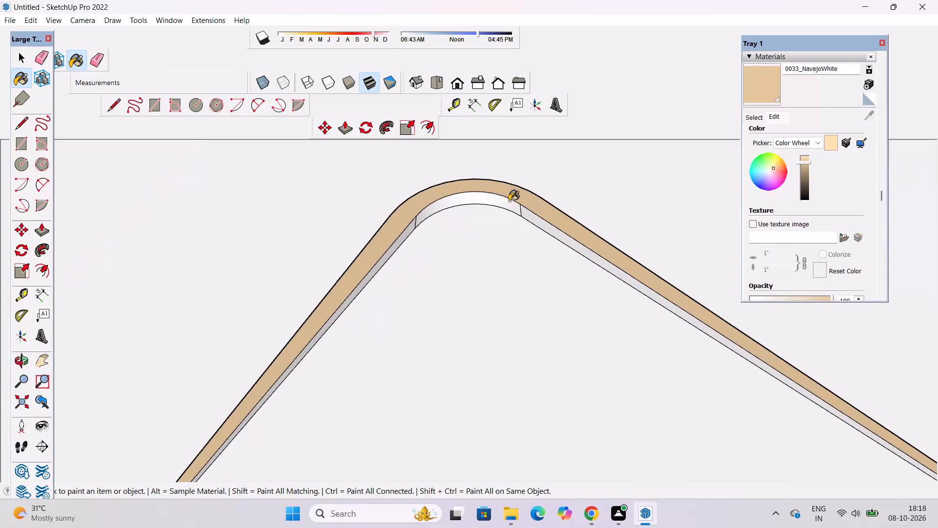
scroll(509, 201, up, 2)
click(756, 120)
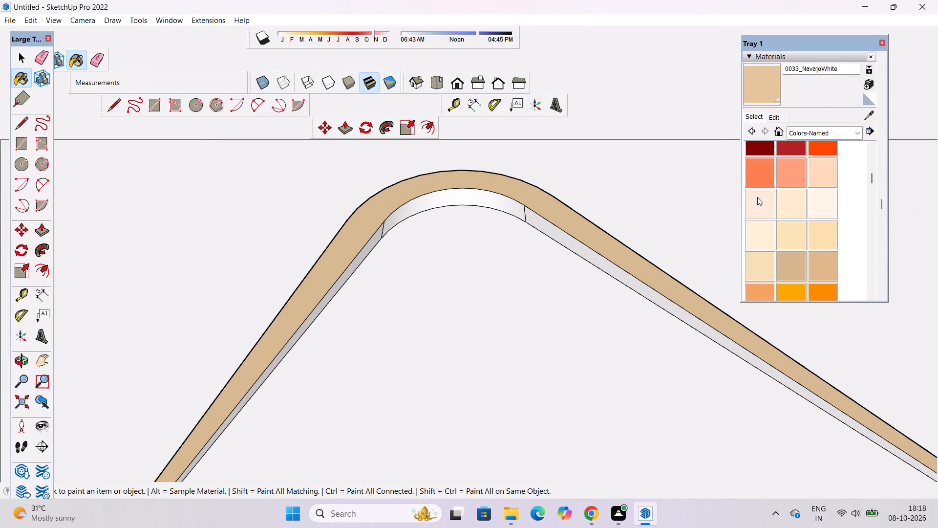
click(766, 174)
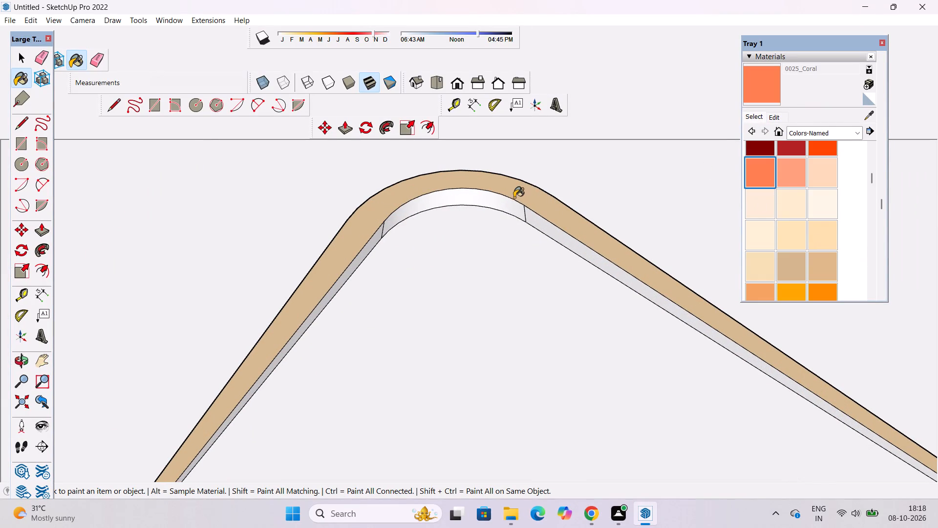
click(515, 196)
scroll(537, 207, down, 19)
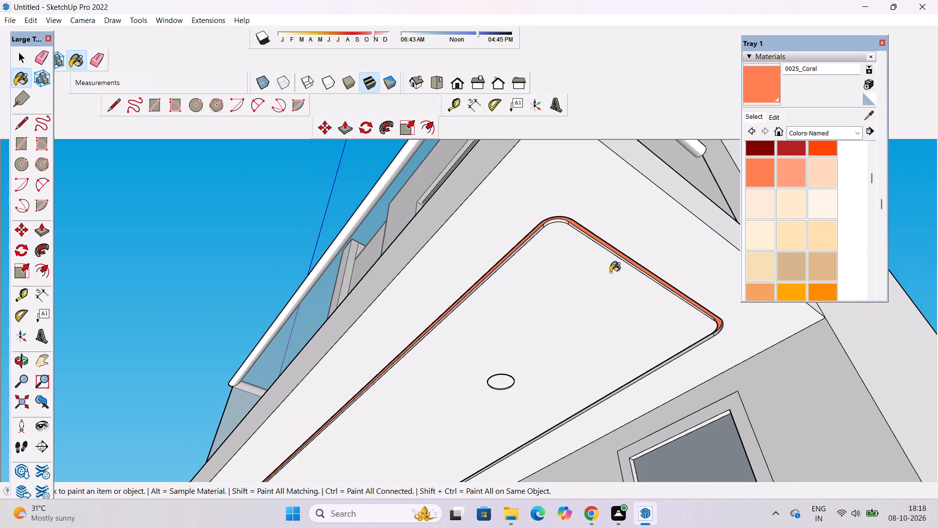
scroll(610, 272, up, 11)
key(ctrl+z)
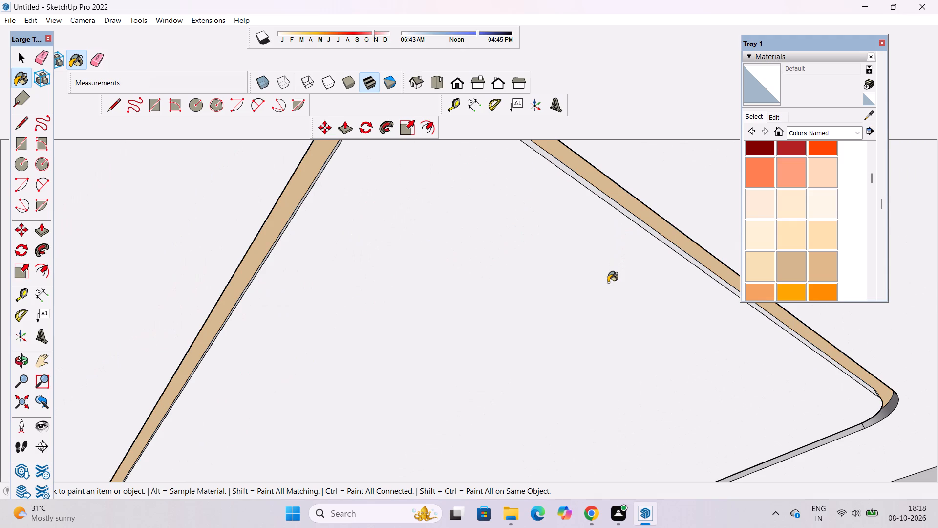
Repaint the upper balcony's recessed border strip with the original 0033_NavajoWhite from Colors-Named.
click(814, 228)
scroll(670, 256, down, 4)
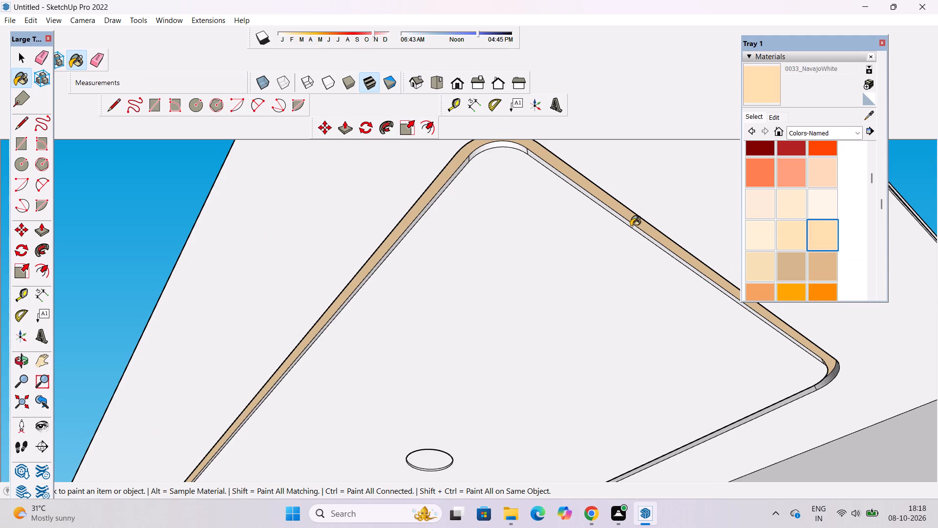
click(629, 217)
scroll(564, 233, down, 16)
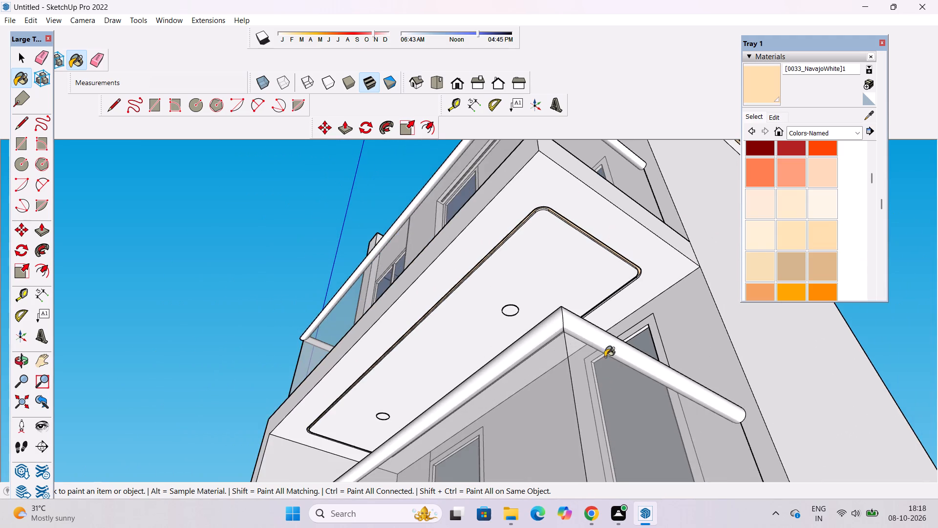
Paint the rounded-corner recessed border strip on the underside of the lower balcony with the same NavajoWhite.
scroll(519, 245, down, 9)
scroll(566, 383, up, 17)
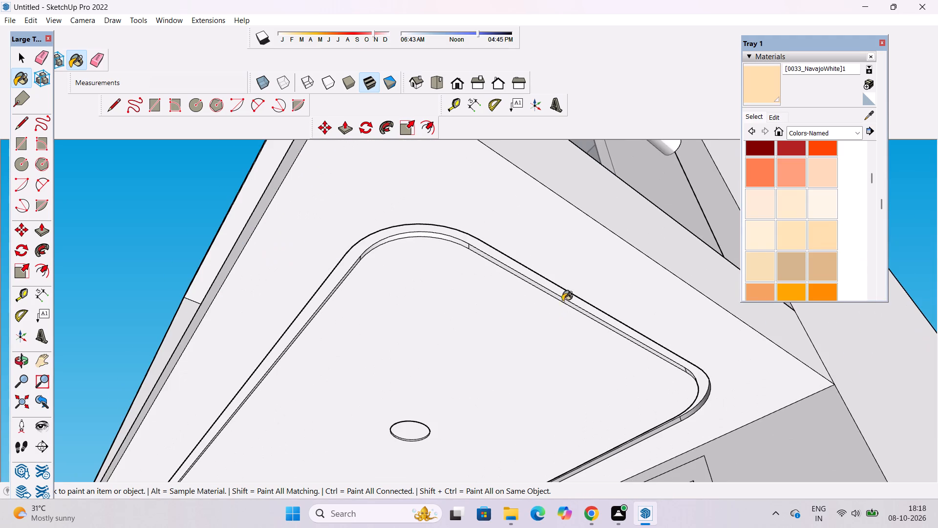
click(566, 289)
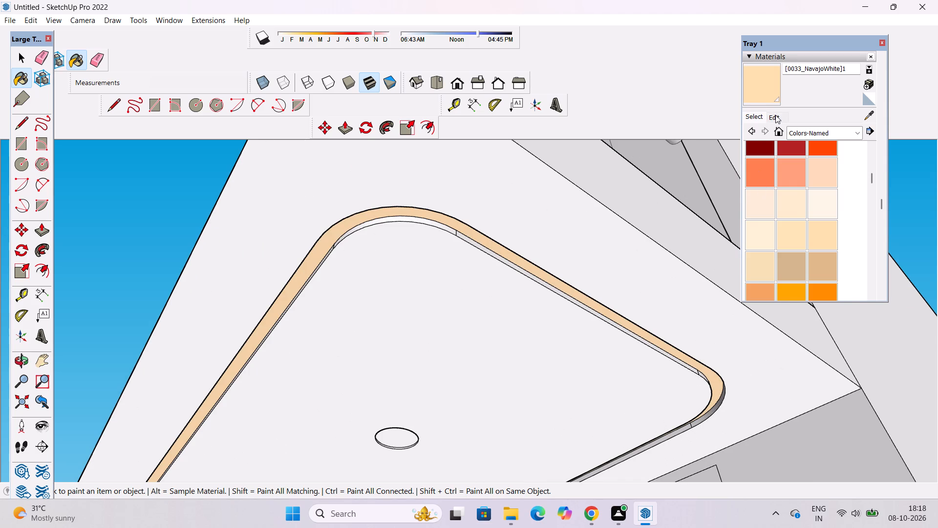
Darken the newly applied NavajoWhite material slightly by lowering its brightness.
click(775, 115)
click(804, 161)
Paint the inner side faces of the lower balcony's recess with the darkened NavajoWhite at one rounded corner and its two adjoining straight runs.
scroll(695, 175, down, 6)
scroll(599, 231, up, 10)
scroll(525, 166, up, 9)
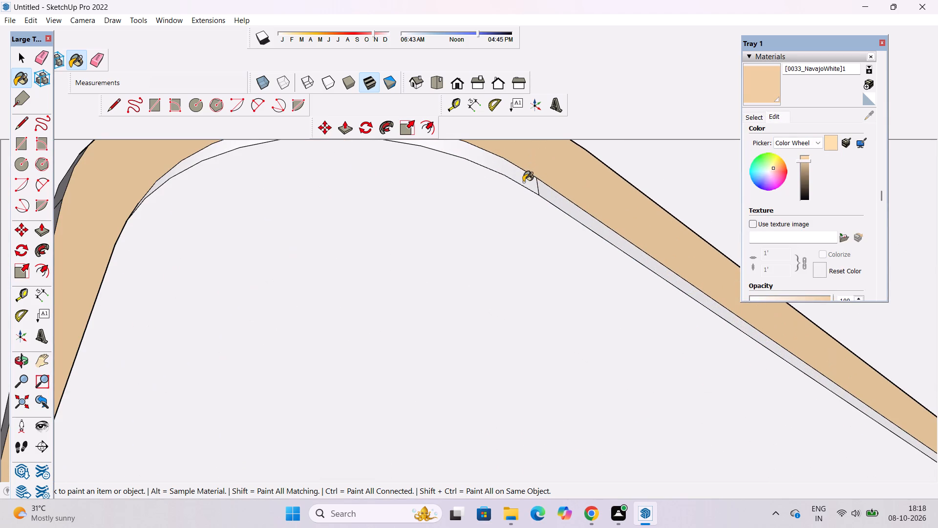
click(523, 182)
click(549, 190)
scroll(627, 220, down, 9)
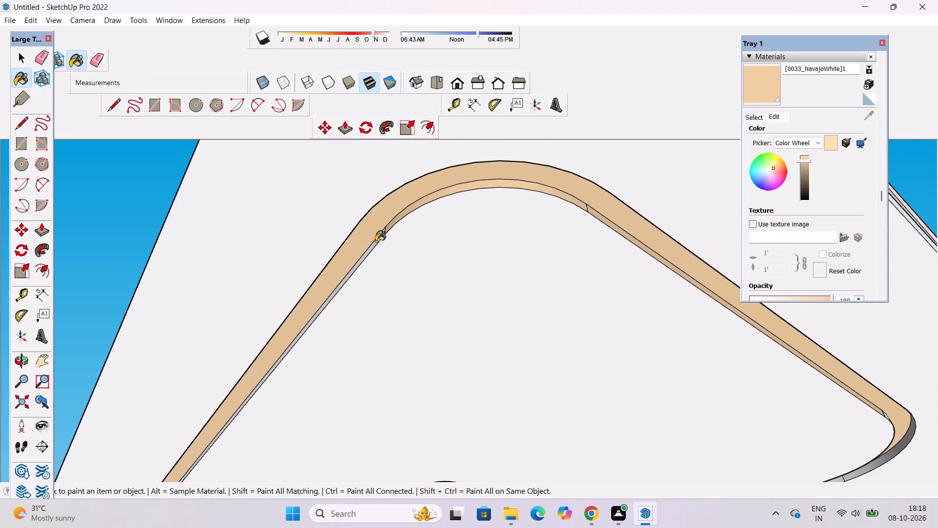
scroll(376, 242, up, 9)
click(405, 259)
scroll(400, 259, down, 16)
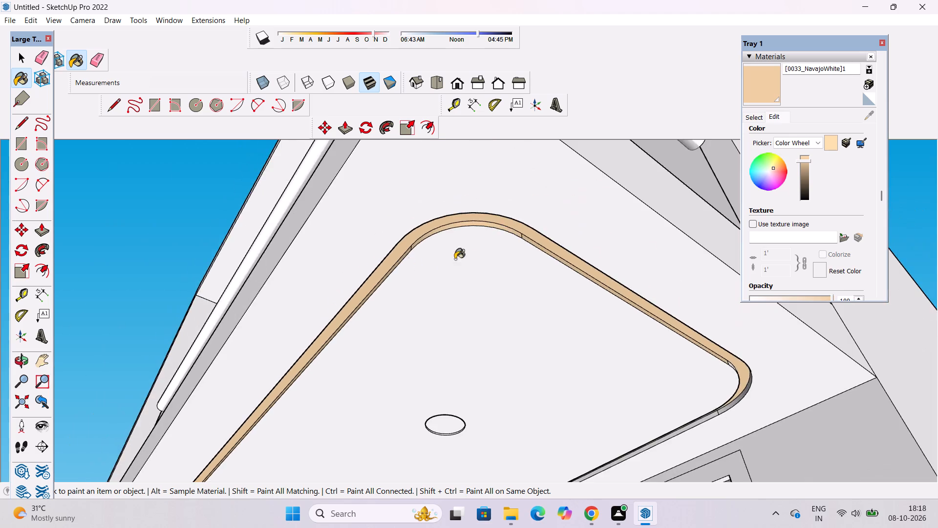
Paint the inner and outer side faces around the recess's wall-side rounded corner, plus the adjoining long face, with the darkened NavajoWhite.
scroll(455, 259, down, 5)
scroll(691, 357, up, 16)
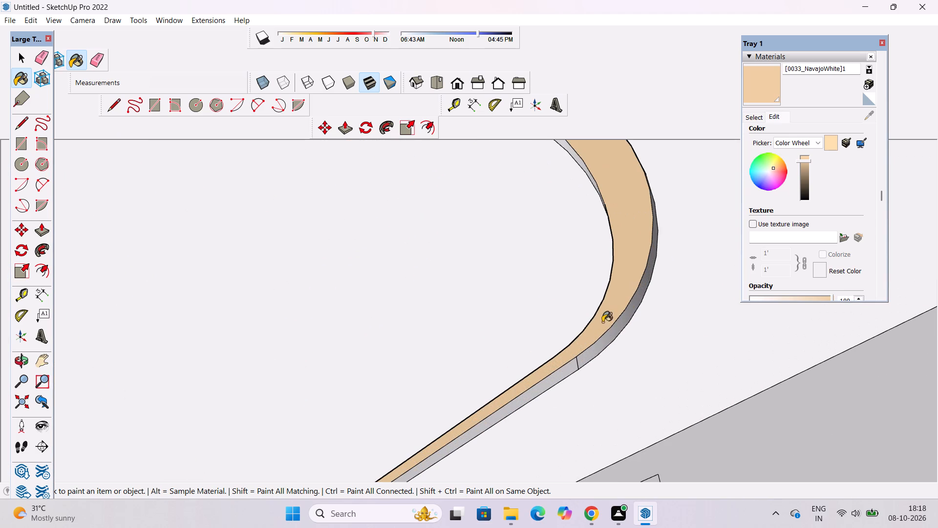
click(609, 330)
click(586, 169)
click(643, 288)
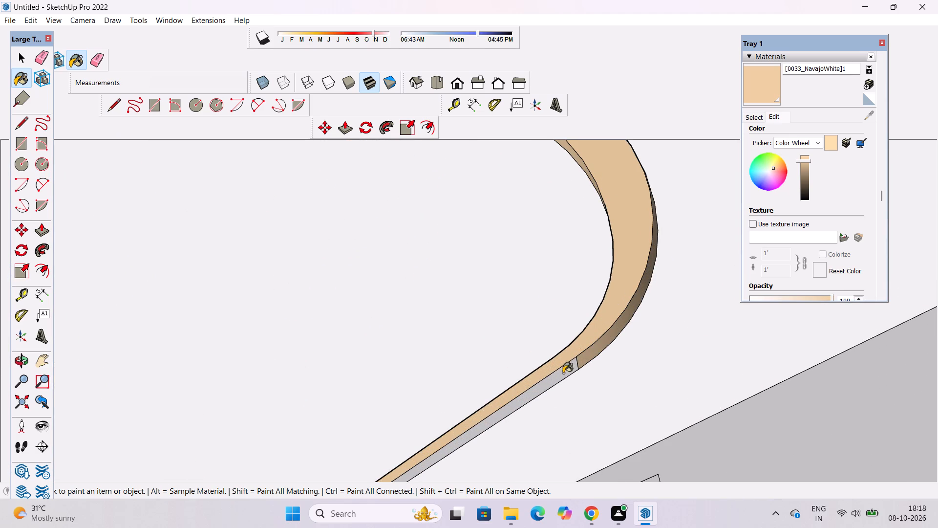
click(563, 374)
scroll(641, 290, down, 6)
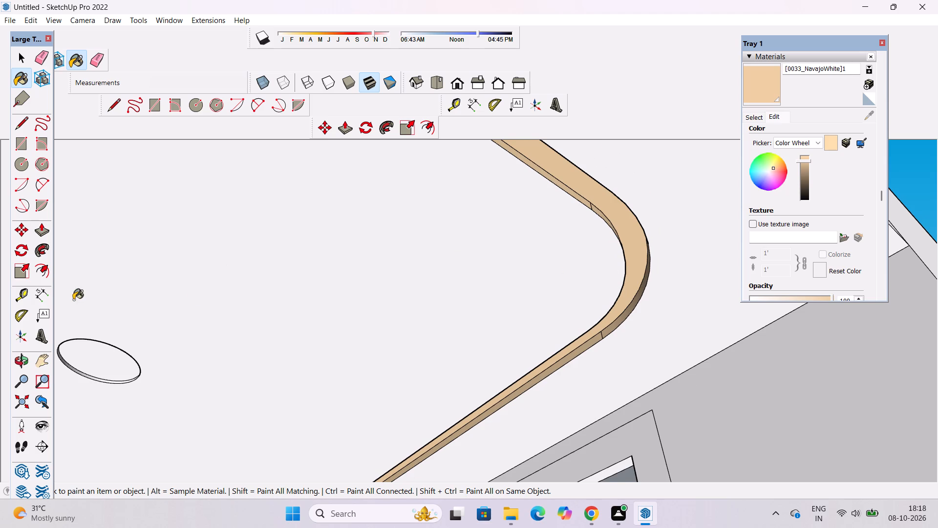
Paint the remaining wall-side long face and the far rounded corner's outer side face of the recess with the darkened NavajoWhite.
scroll(666, 240, down, 14)
scroll(588, 248, down, 3)
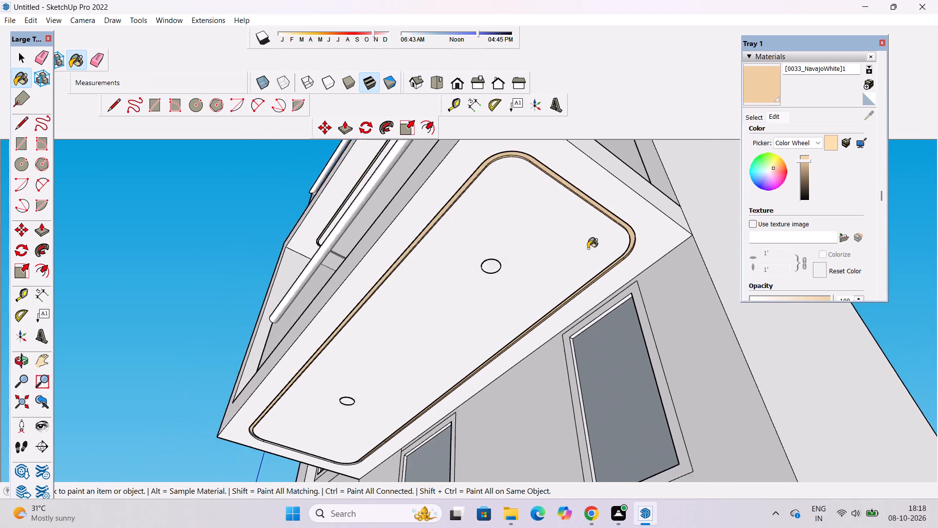
scroll(588, 248, down, 1)
scroll(385, 405, up, 5)
scroll(374, 454, down, 5)
scroll(375, 508, up, 4)
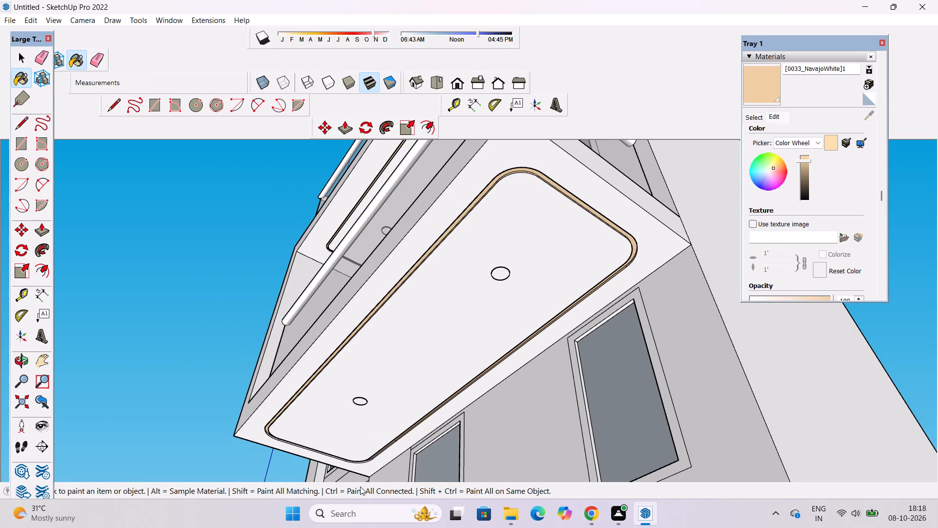
scroll(348, 472, up, 13)
scroll(496, 399, up, 2)
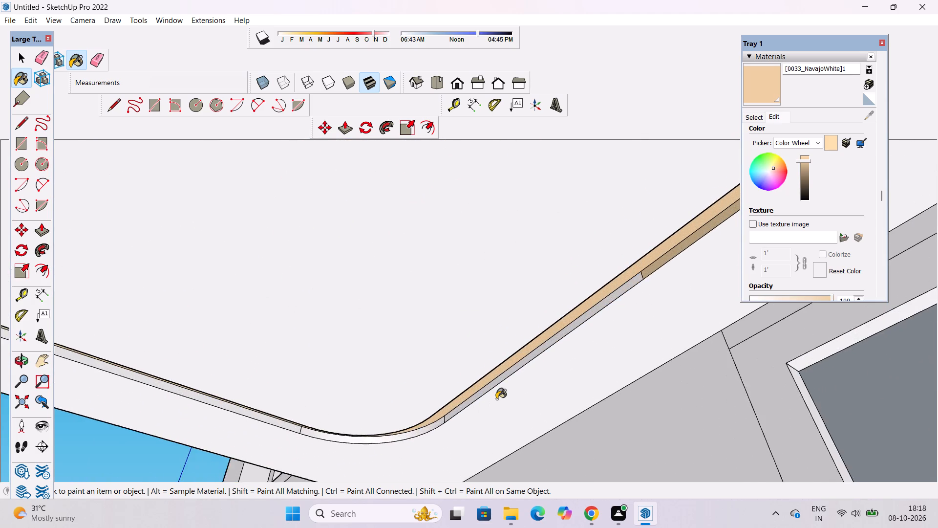
scroll(496, 399, up, 2)
click(513, 365)
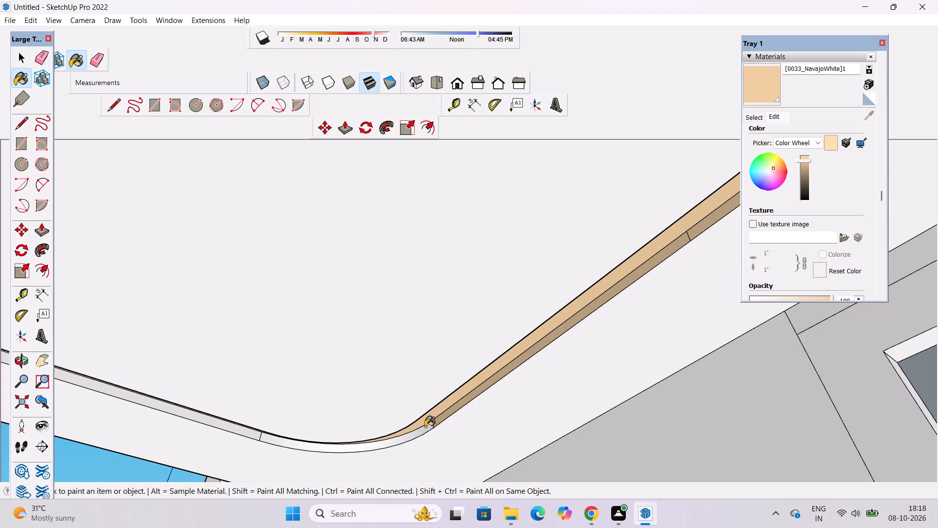
click(425, 427)
Paint the outer side faces of the recess's short end and its last rounded corner with the darkened NavajoWhite.
scroll(608, 410, down, 6)
scroll(362, 419, up, 12)
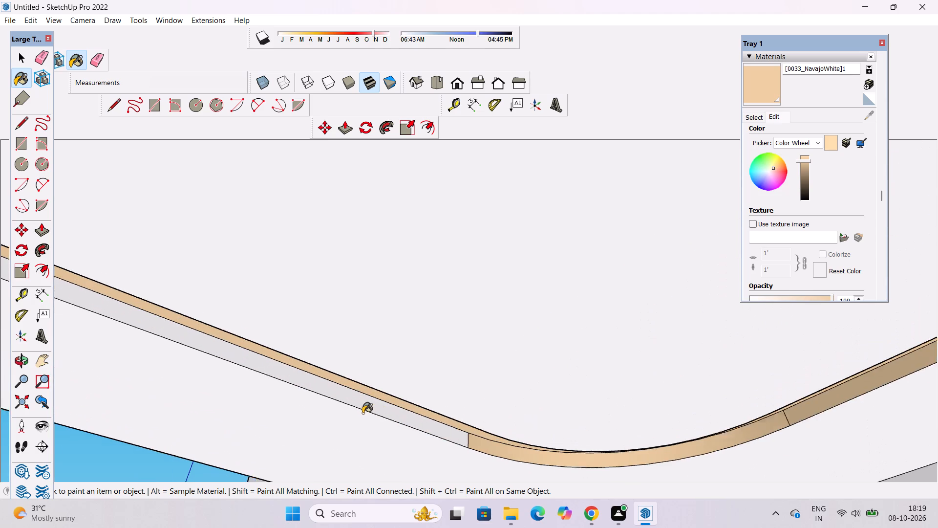
scroll(362, 413, up, 1)
click(370, 401)
scroll(624, 431, down, 14)
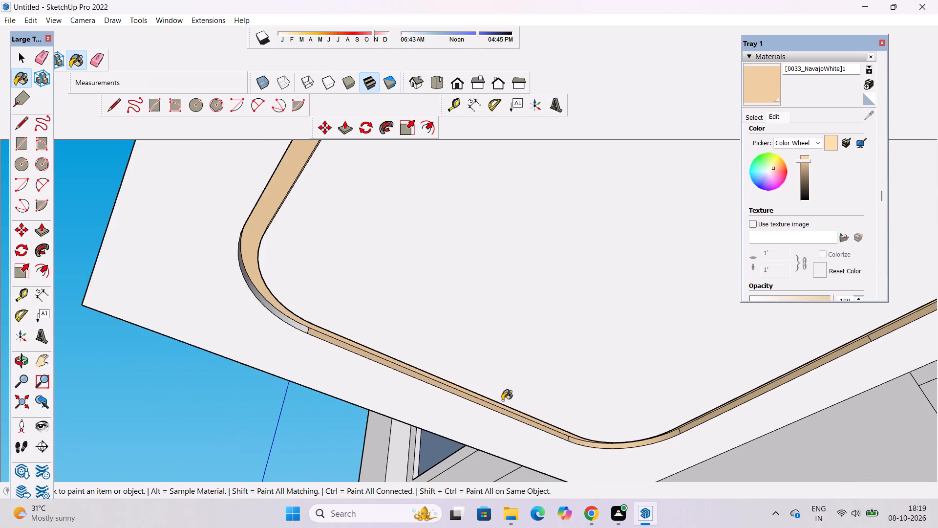
scroll(323, 321, up, 3)
scroll(254, 277, up, 8)
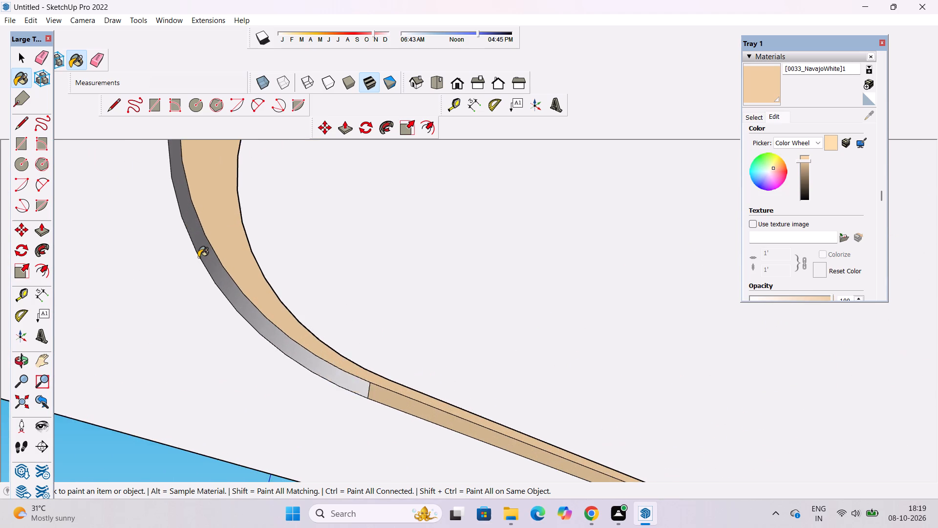
scroll(198, 257, up, 4)
click(206, 247)
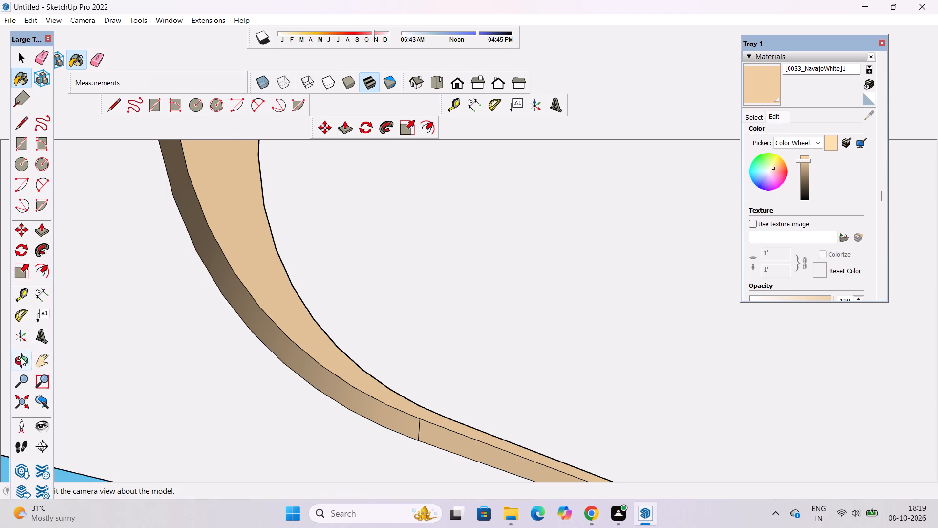
View the recess from the opposite side and paint the unpainted curved inner side face at its corner with the darkened NavajoWhite.
click(21, 357)
scroll(190, 303, down, 5)
drag(171, 292, 514, 324)
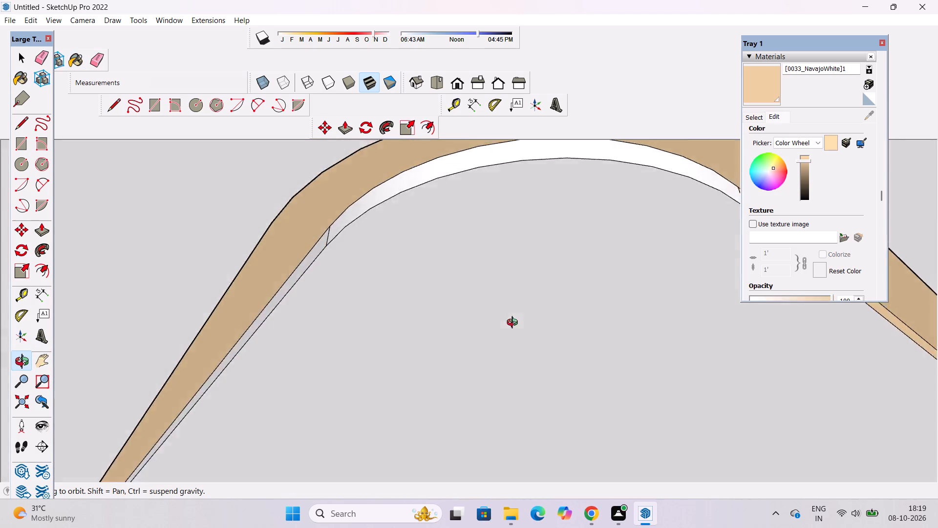
drag(514, 324, 516, 369)
scroll(388, 311, down, 7)
scroll(343, 280, up, 3)
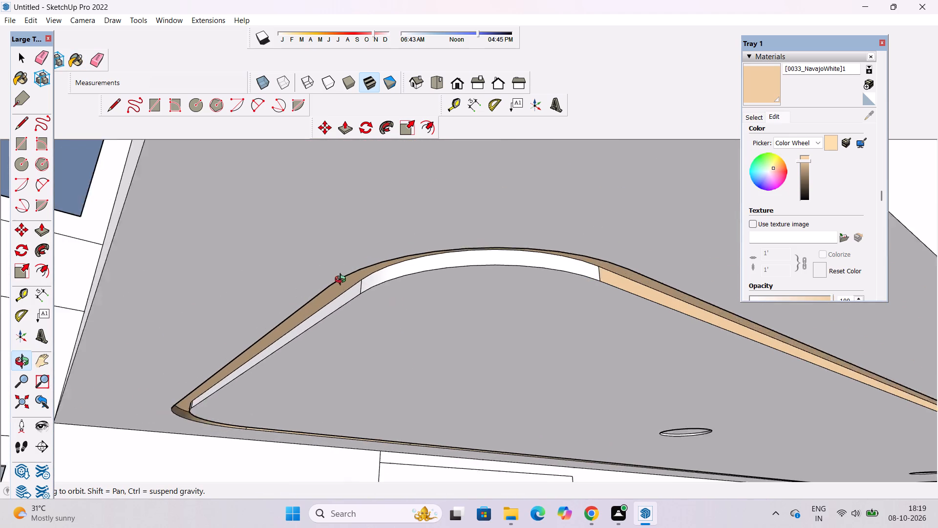
scroll(342, 281, up, 1)
drag(336, 298, 370, 300)
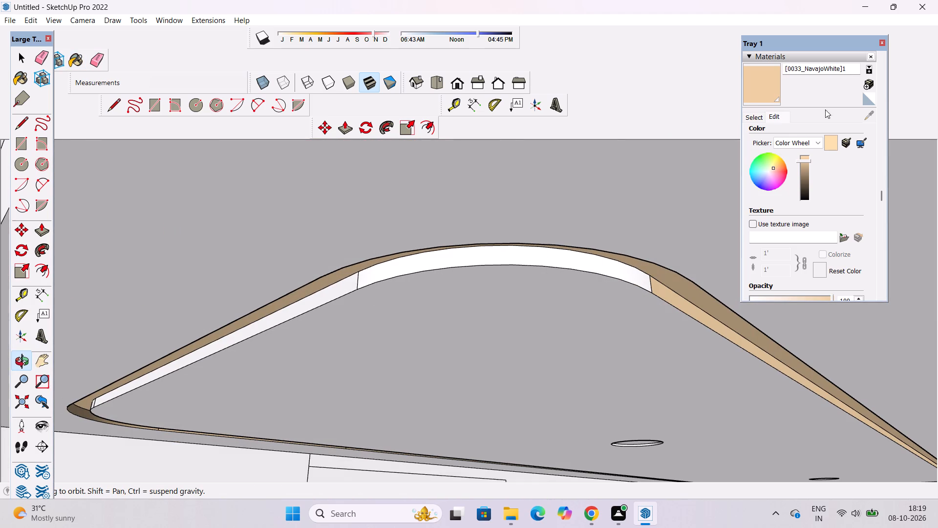
click(753, 90)
click(623, 273)
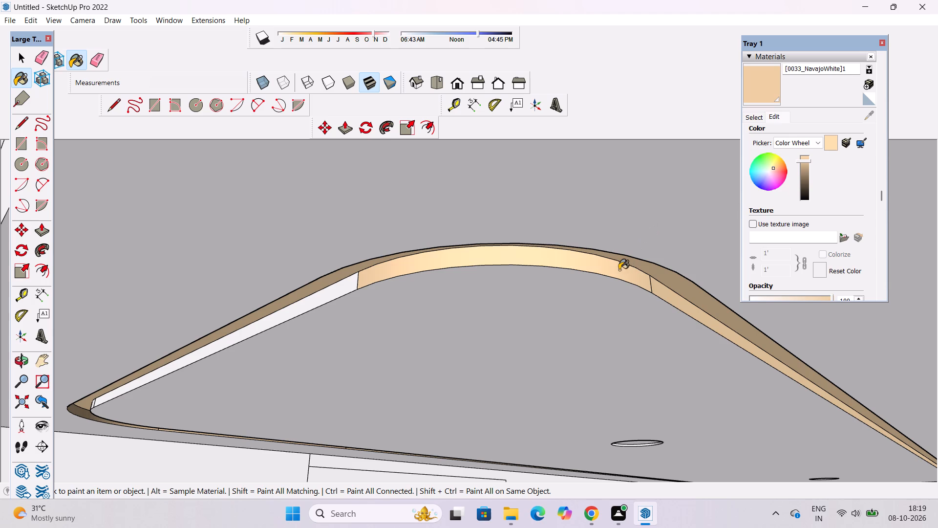
Paint the two unpainted straight side faces meeting at the recess's outer rounded corner with the darkened NavajoWhite.
click(19, 356)
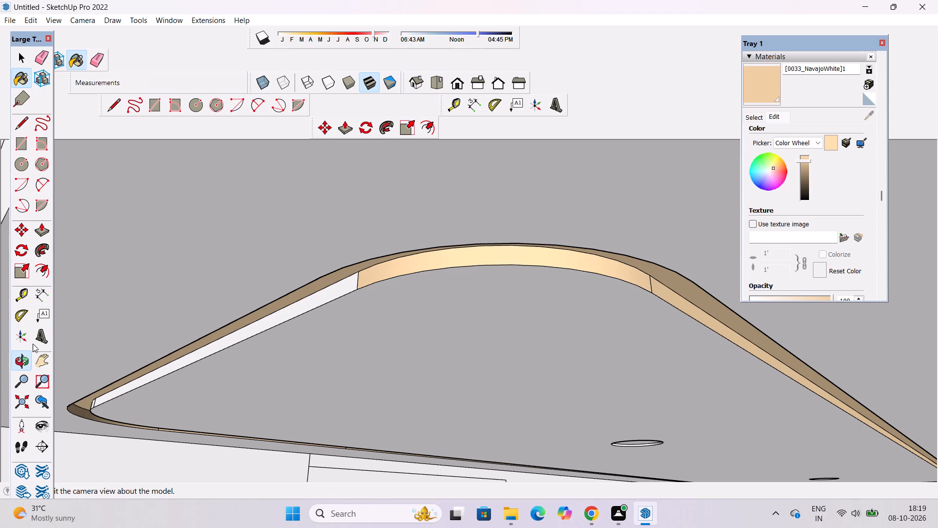
drag(202, 272, 439, 245)
scroll(442, 241, down, 10)
scroll(494, 265, up, 4)
drag(484, 304, 491, 317)
click(491, 317)
click(750, 88)
scroll(485, 329, up, 3)
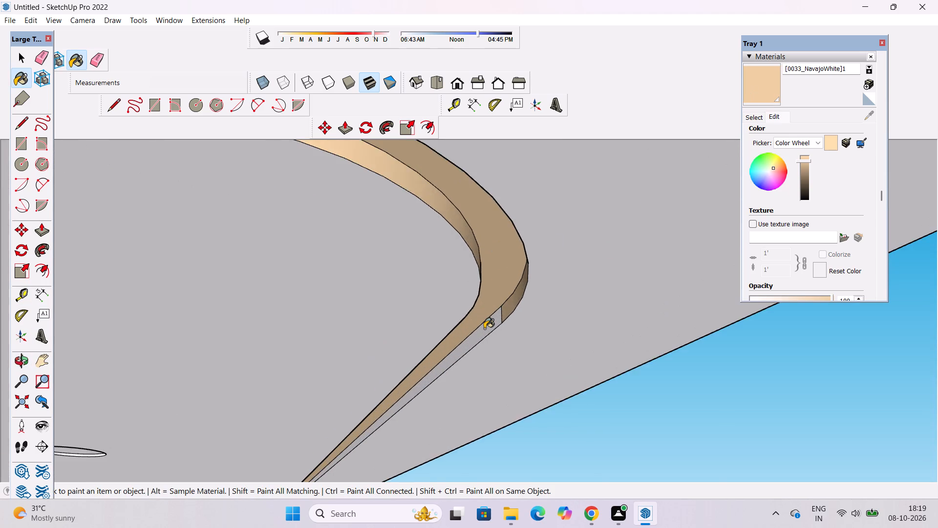
scroll(484, 329, up, 6)
click(484, 329)
scroll(507, 330, down, 9)
scroll(359, 242, up, 5)
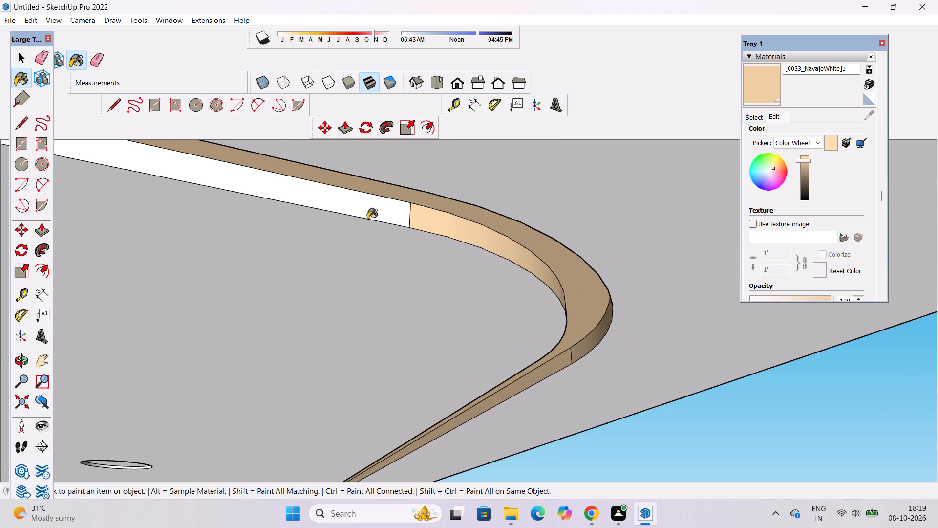
click(371, 215)
Paint the last white curved inner side face of the balcony recess with the darkened NavajoWhite.
scroll(572, 310, down, 14)
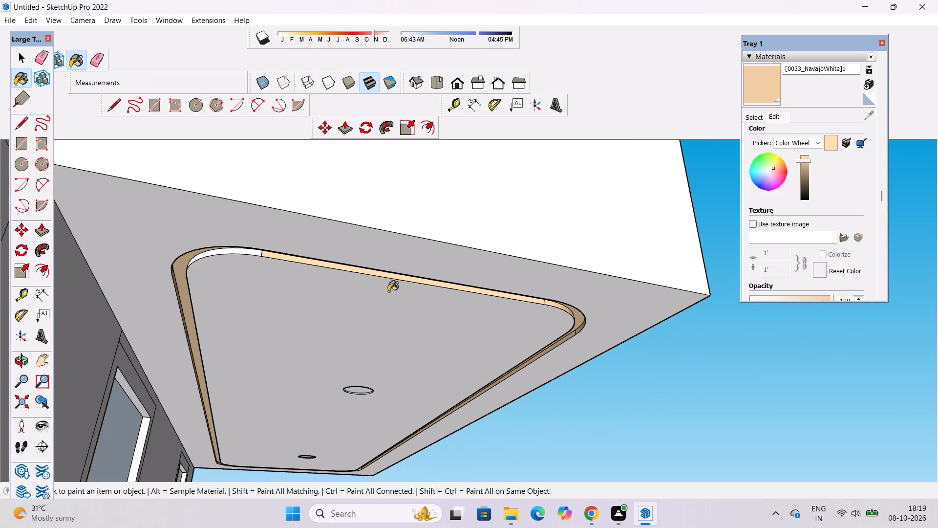
scroll(186, 270, up, 13)
click(330, 211)
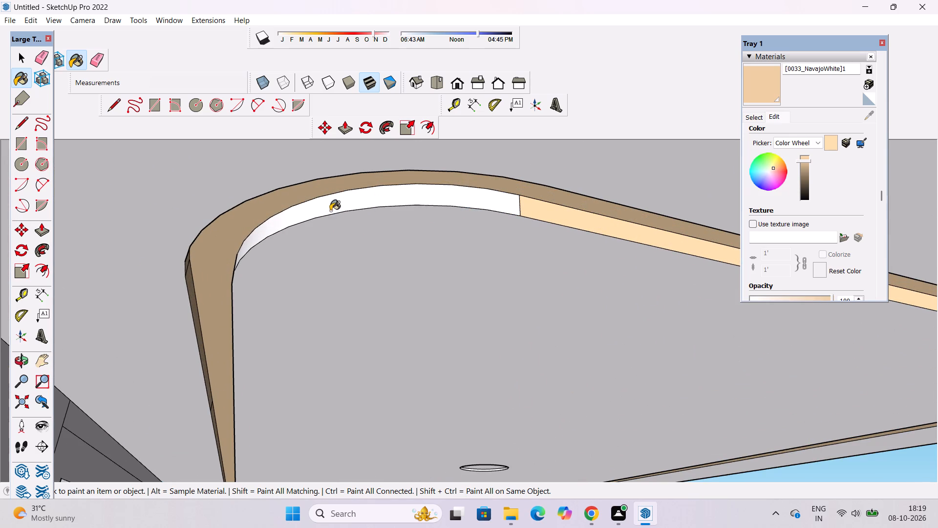
Examine the lower balcony's underside recess from several sides to check its painted side faces.
click(24, 358)
drag(282, 258, 459, 258)
scroll(436, 262, down, 6)
click(456, 84)
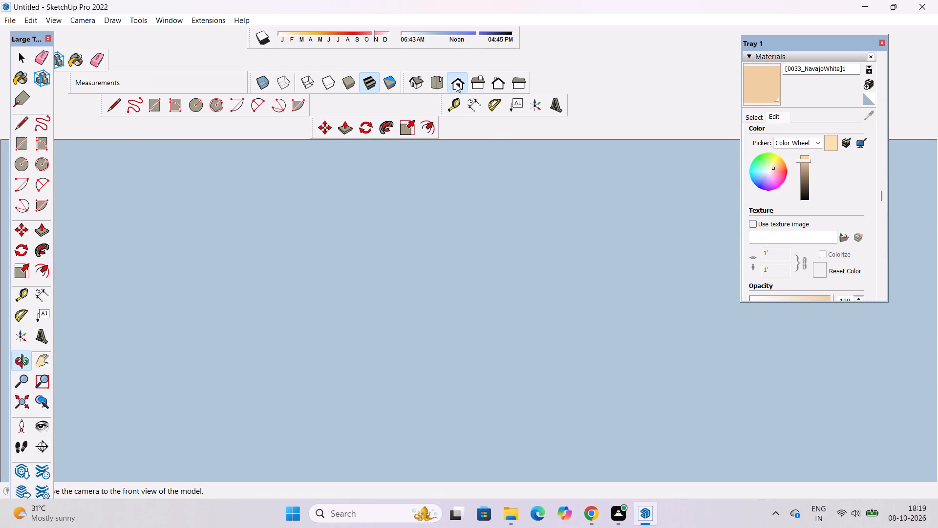
scroll(537, 259, down, 20)
scroll(537, 259, down, 1)
drag(657, 351, 554, 264)
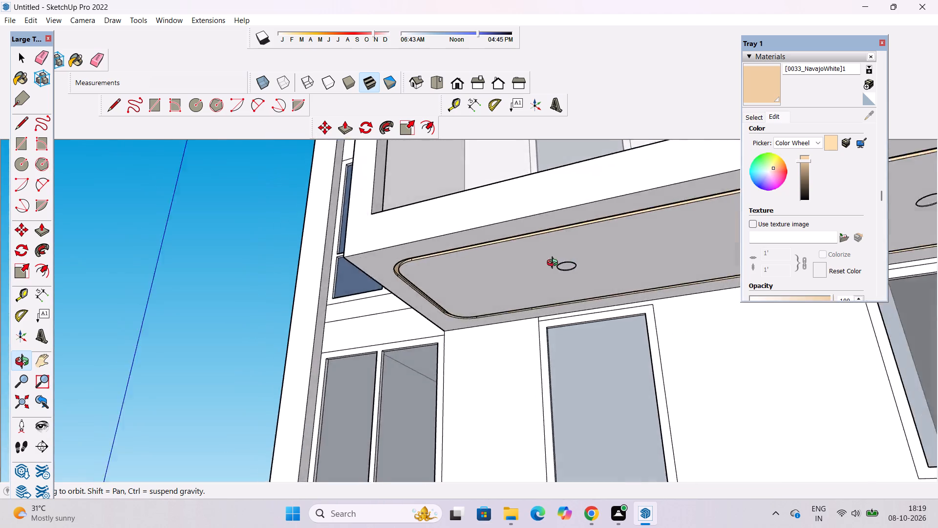
drag(554, 264, 371, 346)
drag(616, 251, 554, 253)
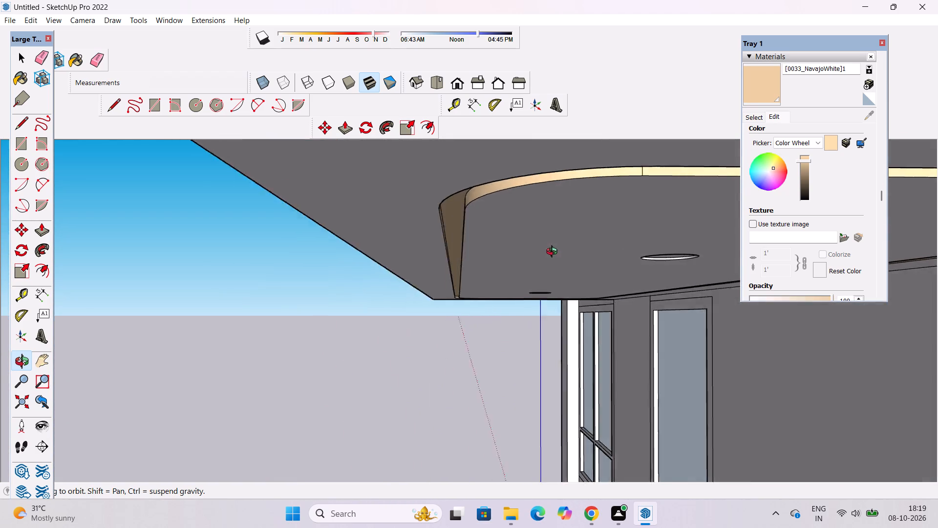
drag(554, 253, 794, 207)
scroll(670, 241, down, 8)
drag(220, 288, 322, 278)
scroll(320, 284, down, 5)
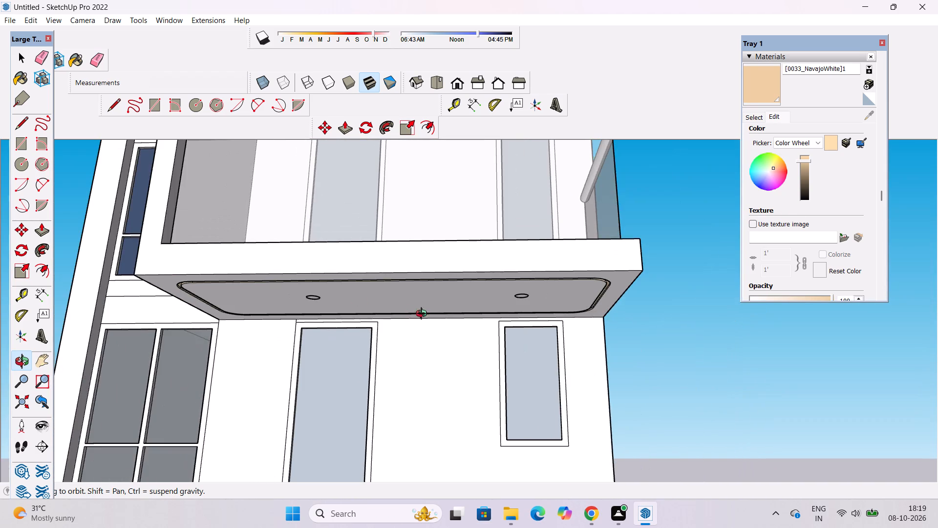
scroll(167, 286, up, 4)
drag(142, 286, 252, 292)
scroll(214, 270, up, 5)
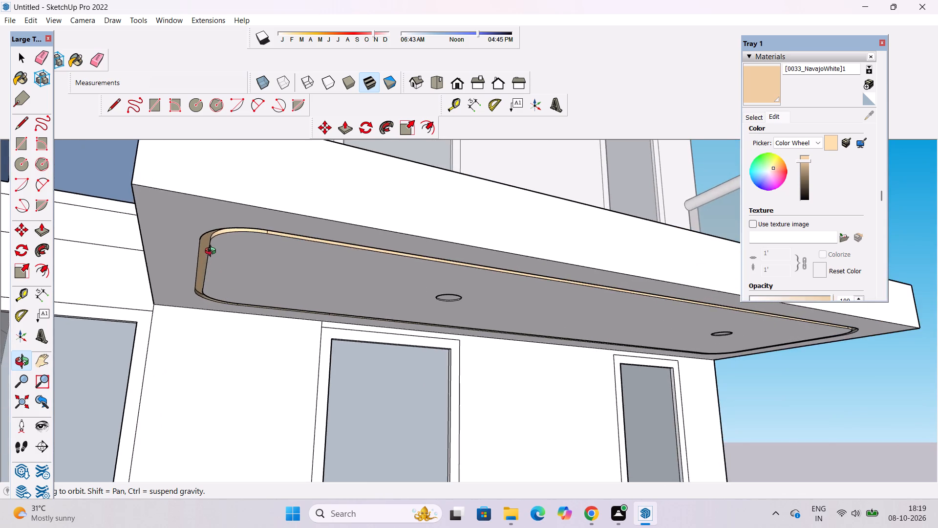
scroll(213, 252, up, 4)
drag(165, 251, 213, 265)
click(213, 265)
scroll(216, 265, down, 4)
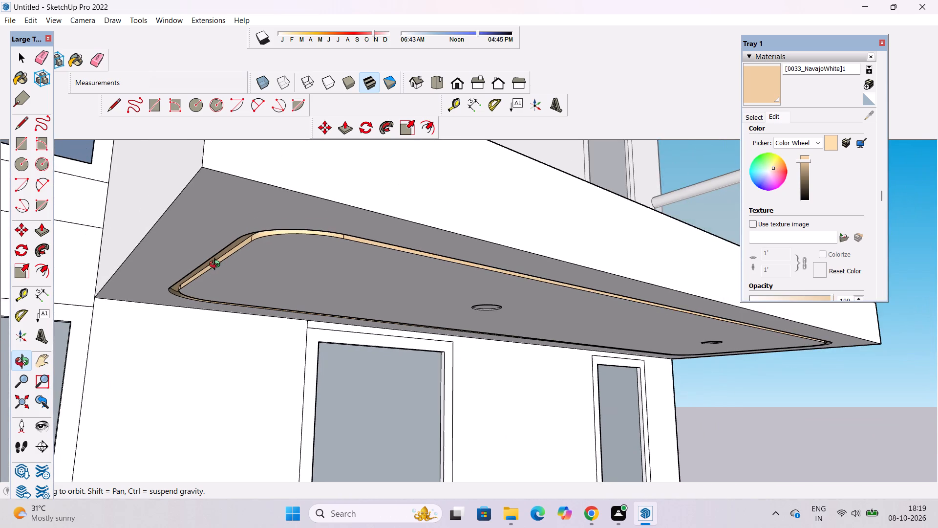
drag(223, 280, 224, 235)
shift+drag(267, 257, 296, 364)
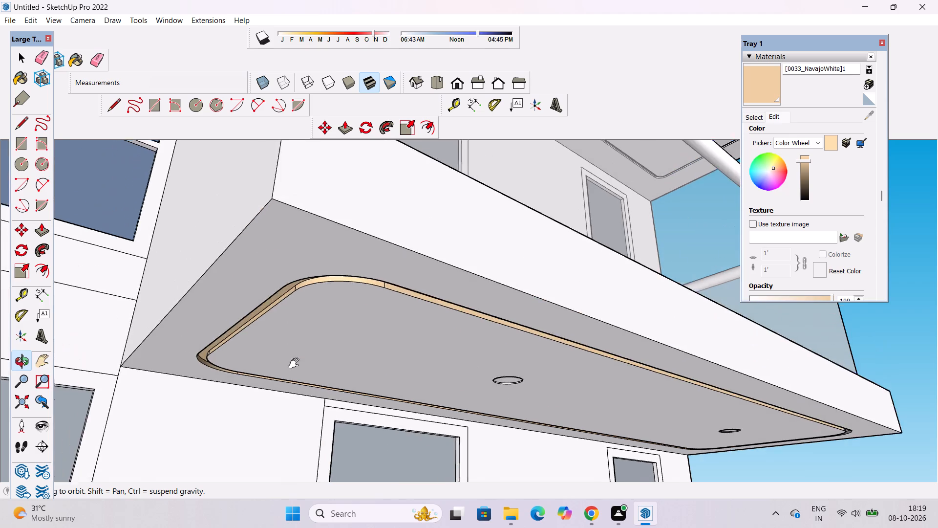
shift+drag(296, 364, 296, 365)
drag(284, 348, 175, 322)
scroll(323, 290, down, 6)
shift+drag(457, 273, 359, 332)
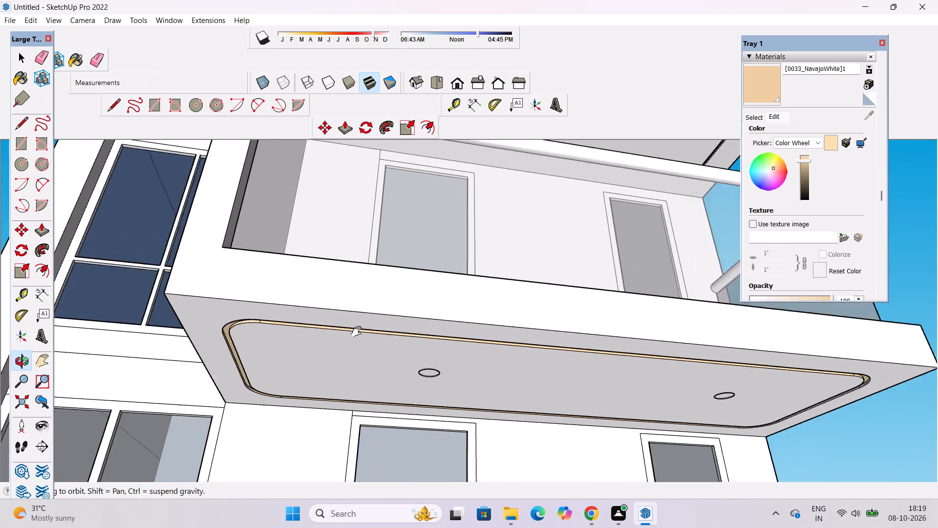
shift+drag(359, 332, 346, 342)
drag(510, 236, 345, 318)
shift+drag(485, 264, 346, 327)
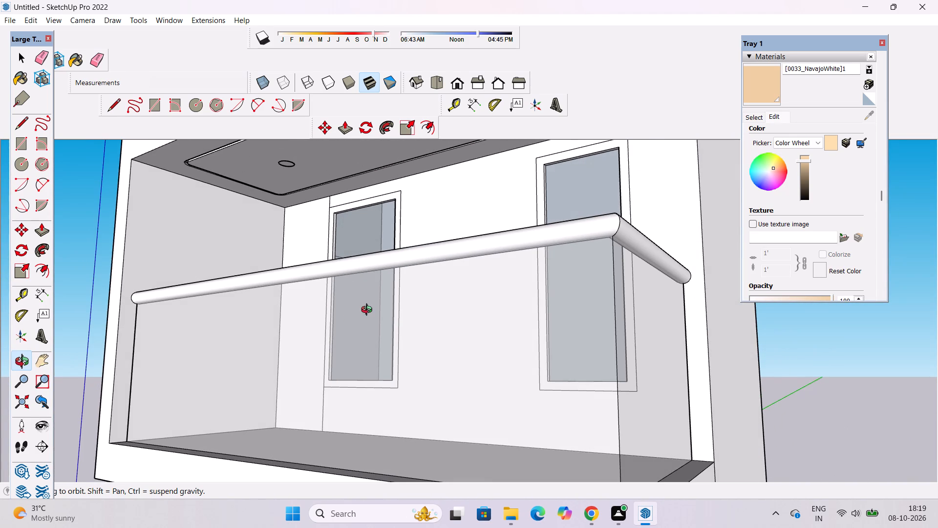
Examine the next balcony up, including its railing and the light strip recess on its underside.
scroll(369, 310, down, 3)
scroll(407, 338, up, 1)
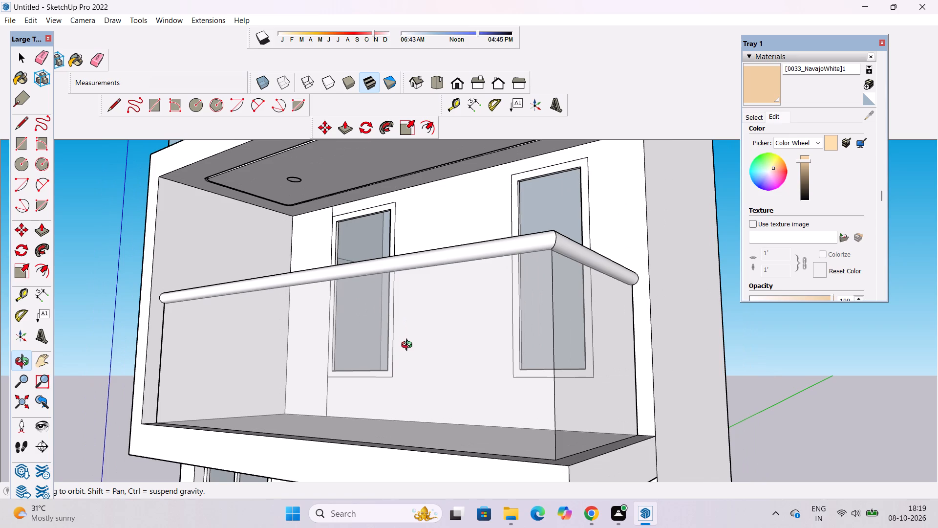
drag(409, 347, 406, 324)
scroll(405, 330, up, 3)
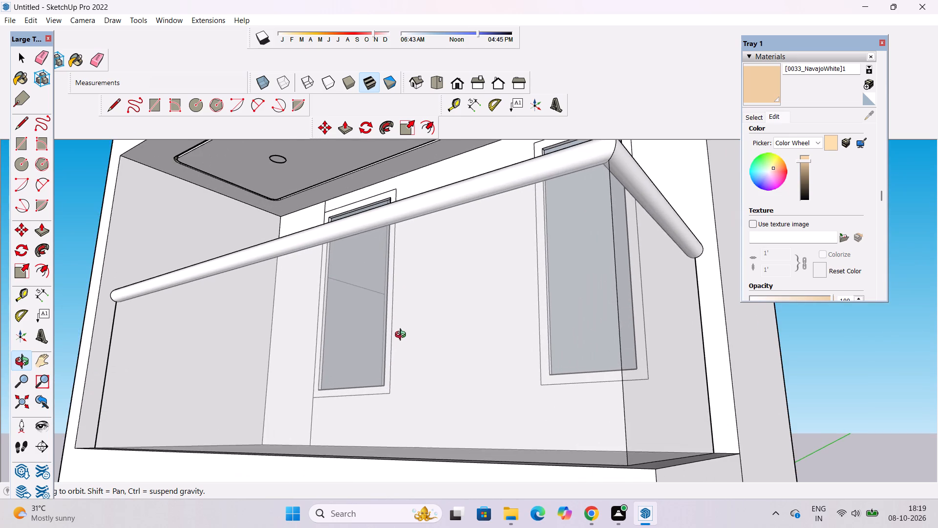
drag(403, 336, 398, 318)
scroll(391, 329, up, 1)
scroll(342, 398, down, 10)
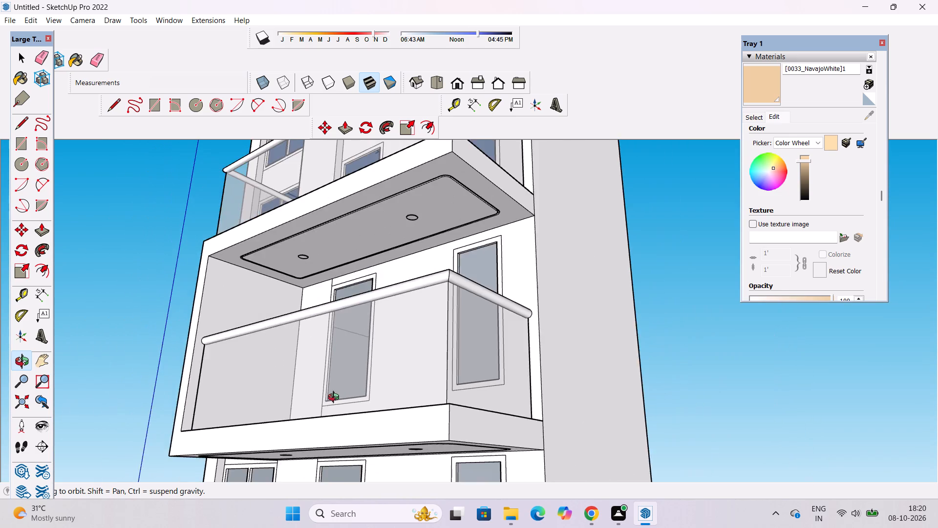
scroll(336, 398, down, 3)
drag(423, 284, 430, 214)
scroll(432, 202, up, 11)
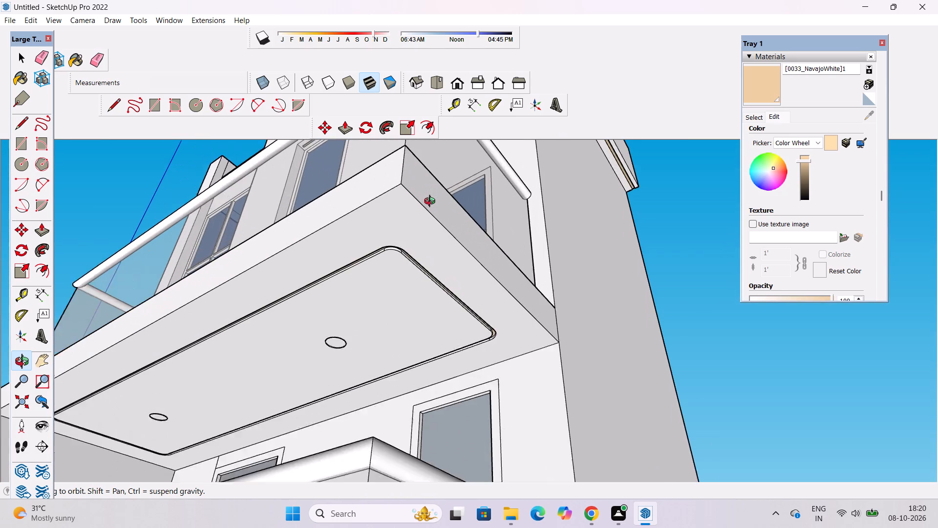
scroll(432, 202, up, 3)
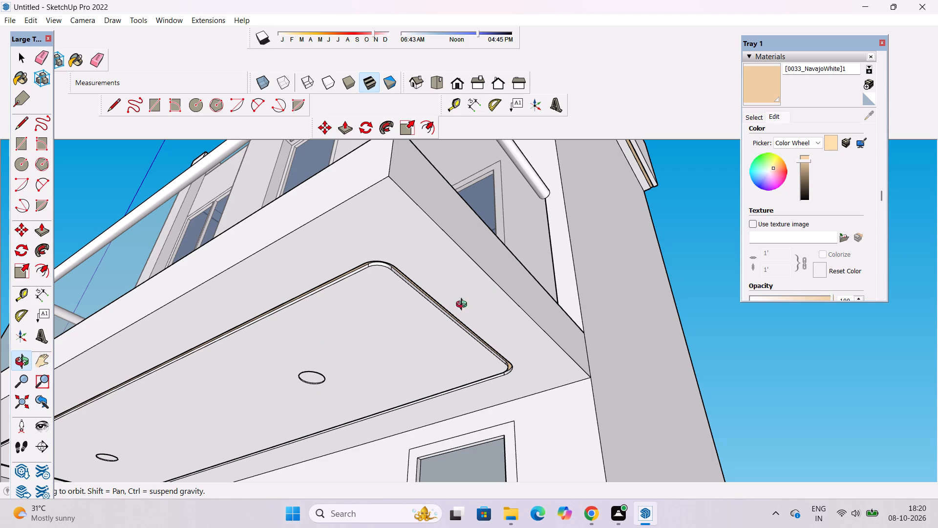
scroll(432, 320, down, 6)
drag(438, 287, 449, 351)
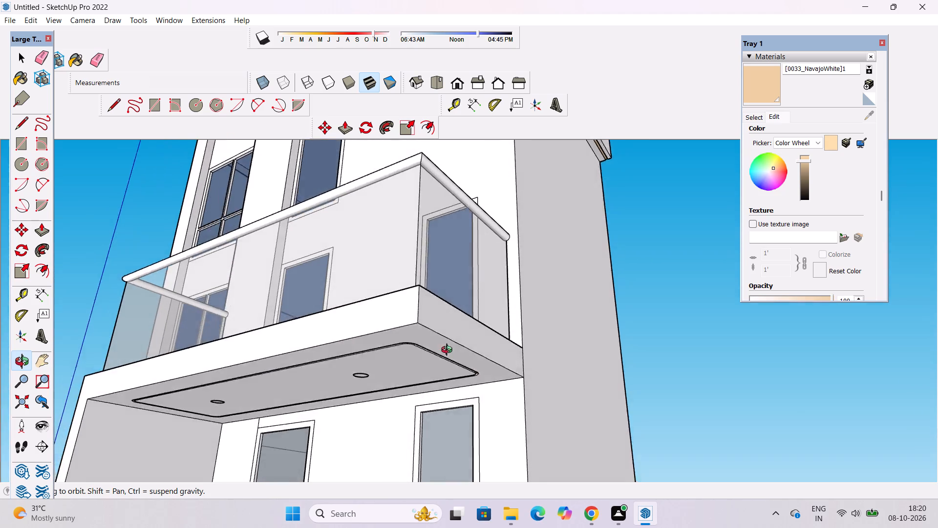
drag(449, 351, 451, 376)
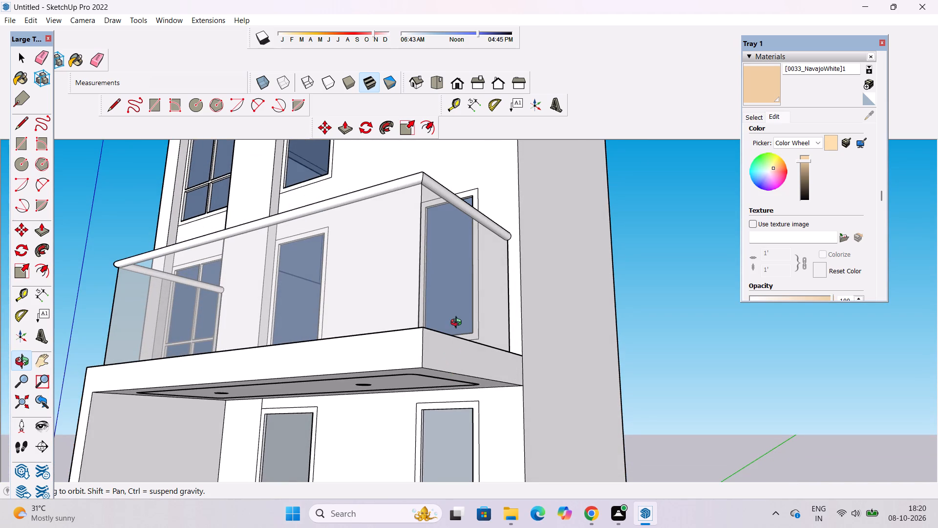
shift+drag(447, 335, 464, 375)
drag(455, 378, 484, 373)
drag(481, 373, 463, 375)
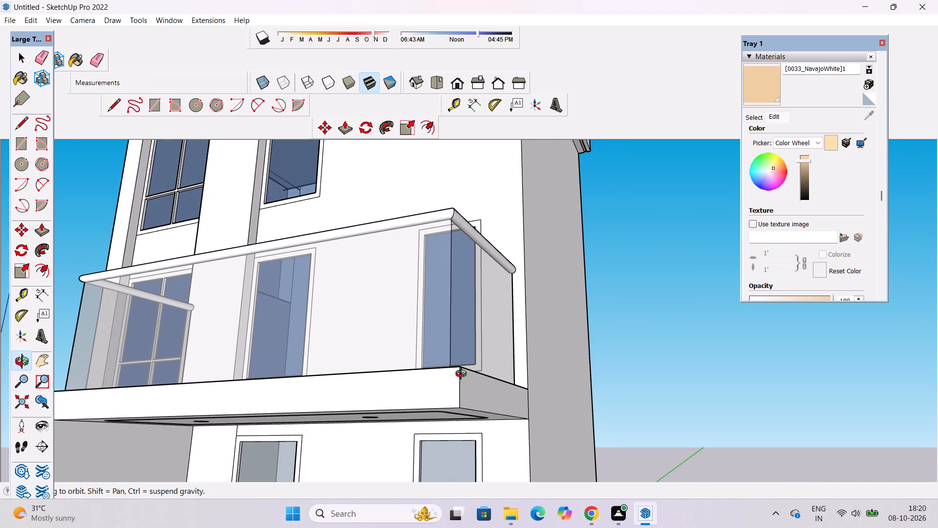
scroll(514, 354, down, 3)
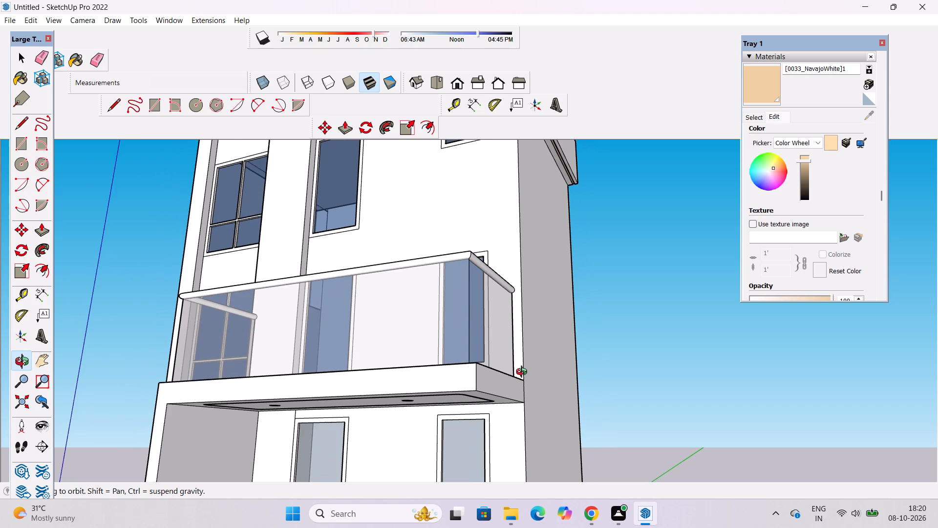
drag(545, 362, 492, 359)
shift+drag(486, 342, 490, 358)
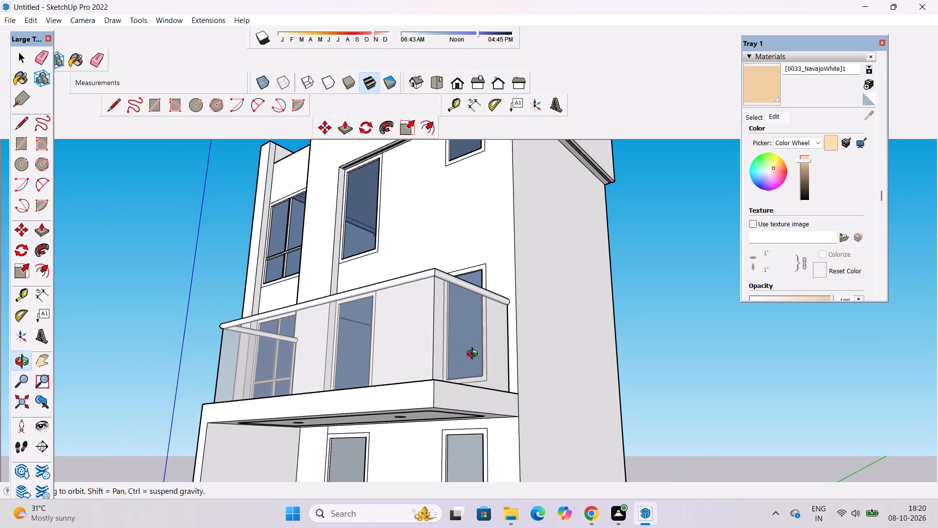
Paint the curved inner side face at the upper balcony recess's outer front corner and both adjoining straight inner faces with the darkened NavajoWhite.
drag(427, 391, 458, 332)
scroll(454, 360, up, 4)
scroll(456, 364, up, 17)
drag(449, 360, 464, 327)
click(767, 94)
scroll(444, 323, up, 4)
click(458, 292)
click(493, 329)
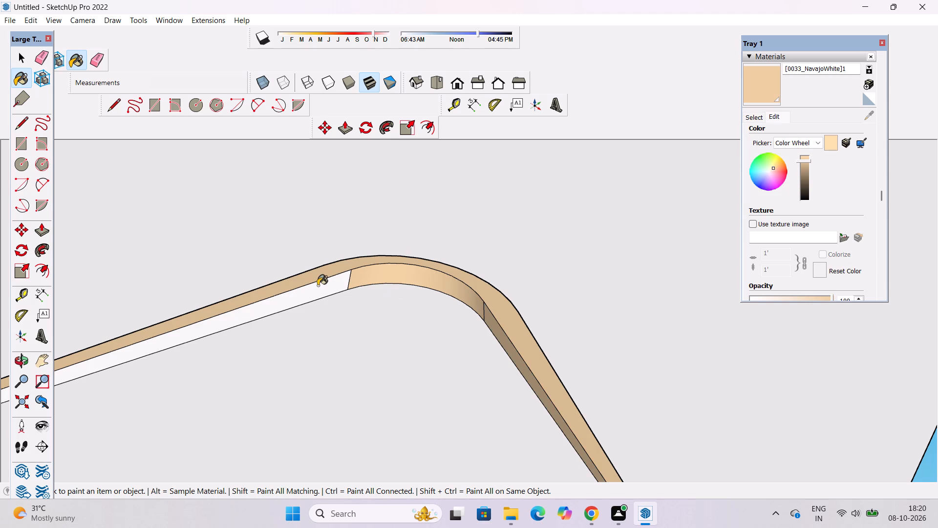
click(330, 292)
Paint the inner and outer curved faces at the recess's wall-side corner and the long outer side face beside it with the darkened NavajoWhite.
scroll(427, 229, down, 20)
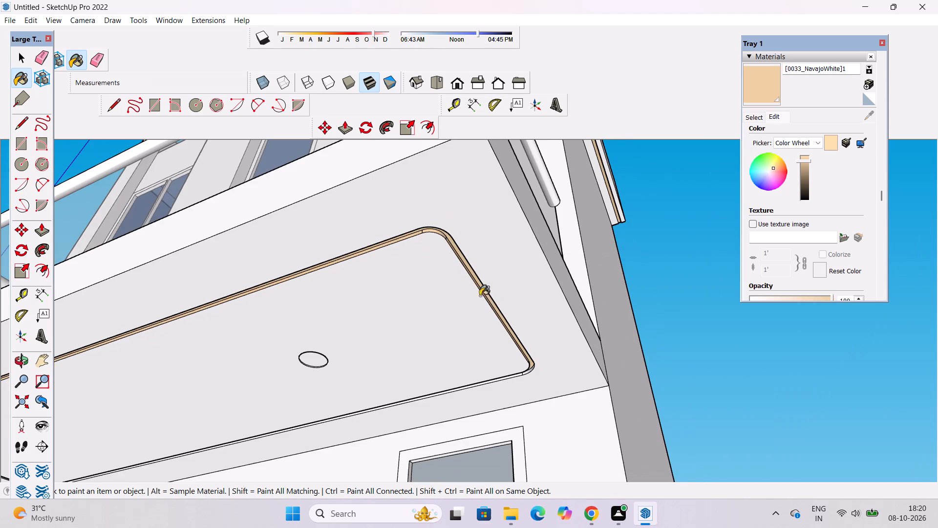
scroll(499, 388, up, 19)
scroll(511, 283, up, 3)
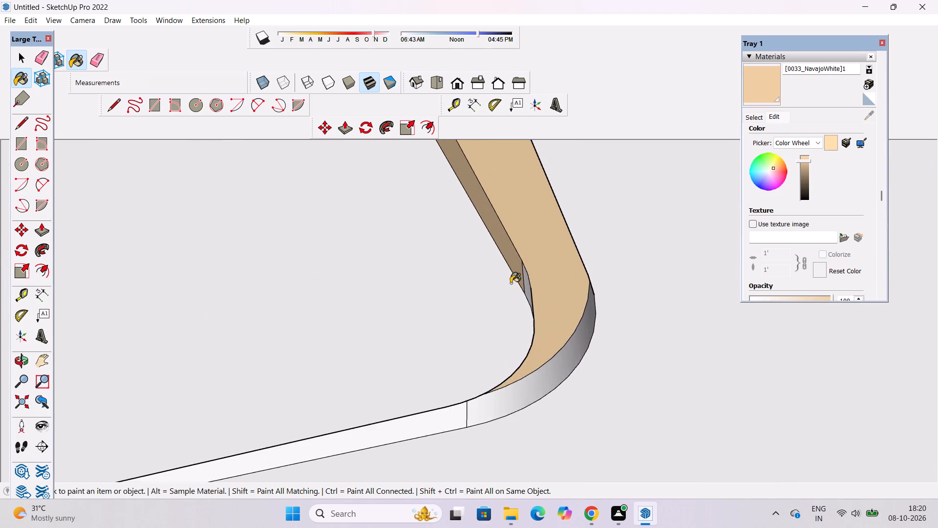
scroll(511, 283, up, 7)
click(538, 273)
click(636, 349)
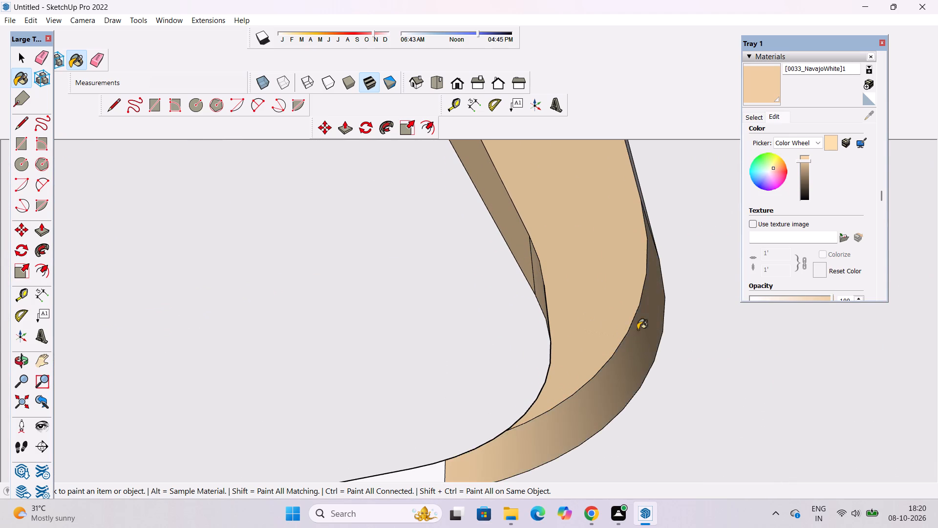
scroll(641, 275, down, 6)
scroll(475, 400, up, 5)
click(495, 425)
scroll(607, 306, down, 6)
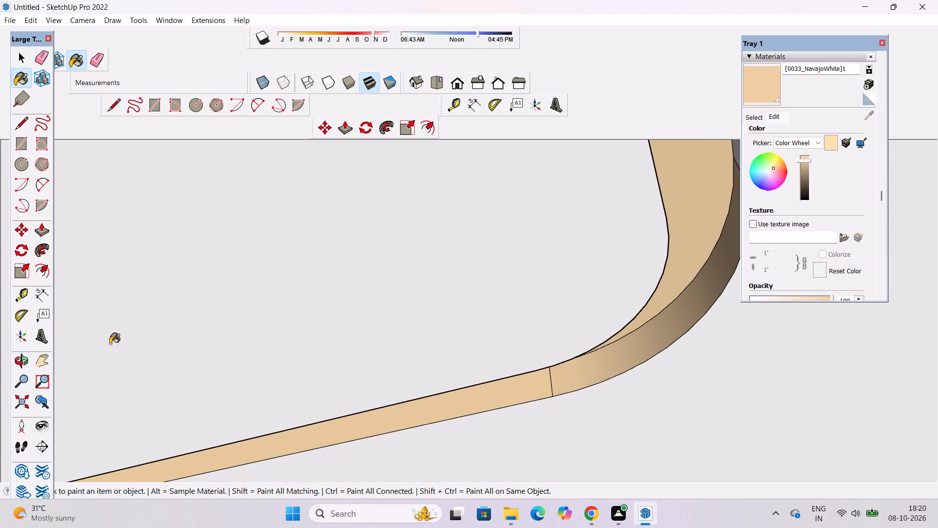
Paint the straight outer side face along the recess's short end with the darkened NavajoWhite.
click(19, 367)
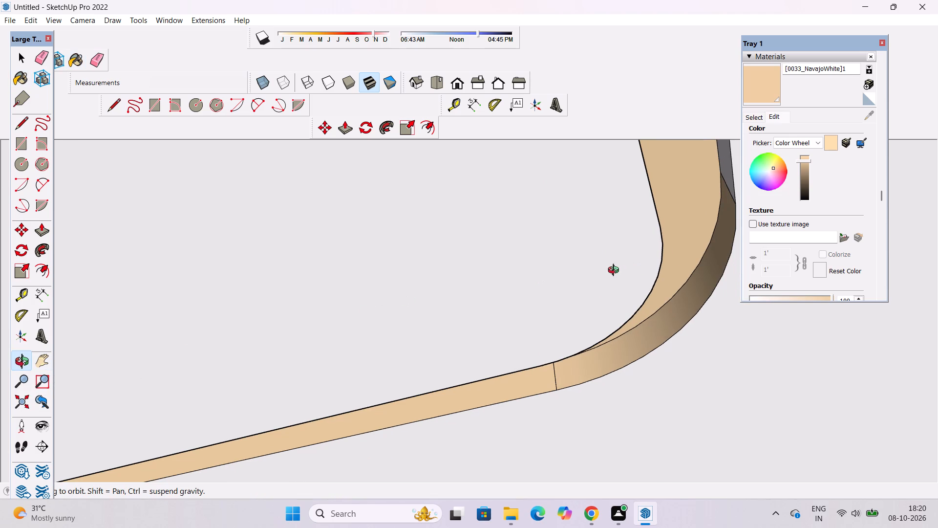
scroll(464, 320, down, 9)
drag(449, 218, 638, 196)
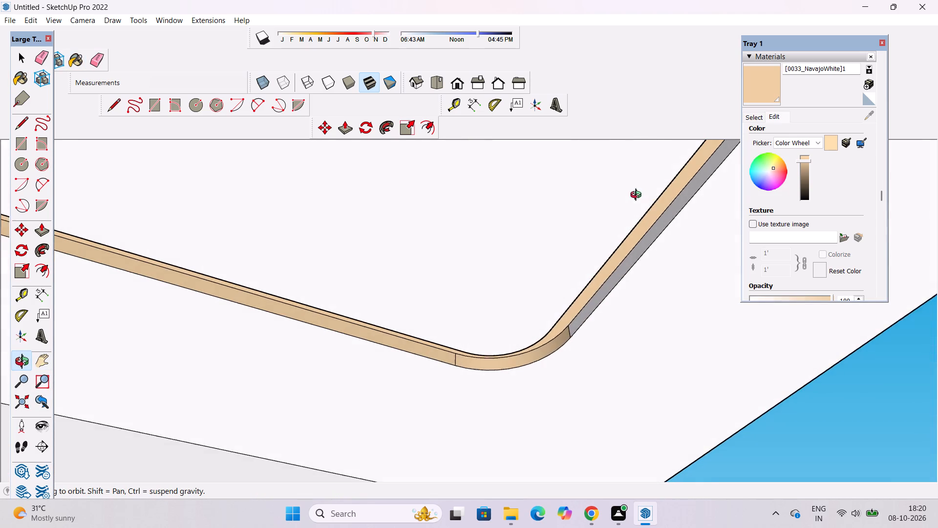
drag(638, 196, 641, 198)
click(760, 73)
click(695, 201)
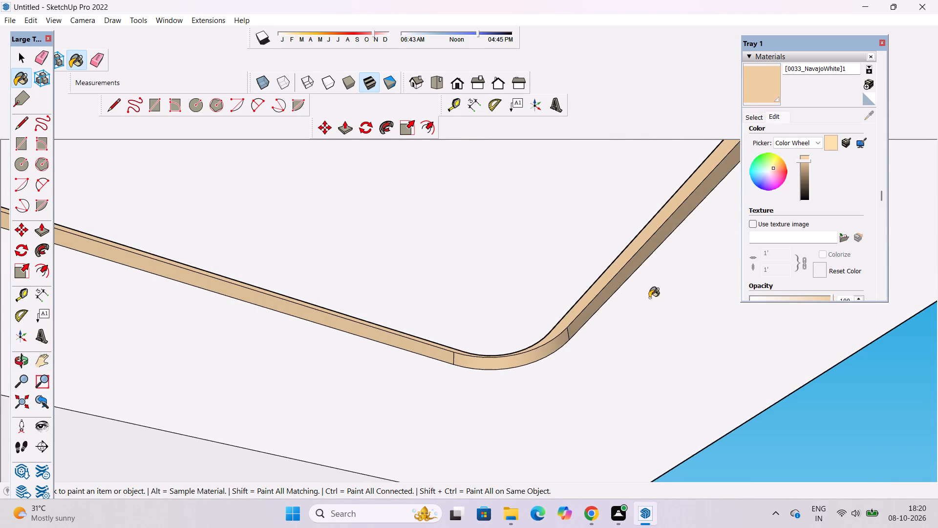
Examine the balconies from the front and below, checking the underside recess's strip and corners for unpainted faces.
scroll(644, 323, down, 16)
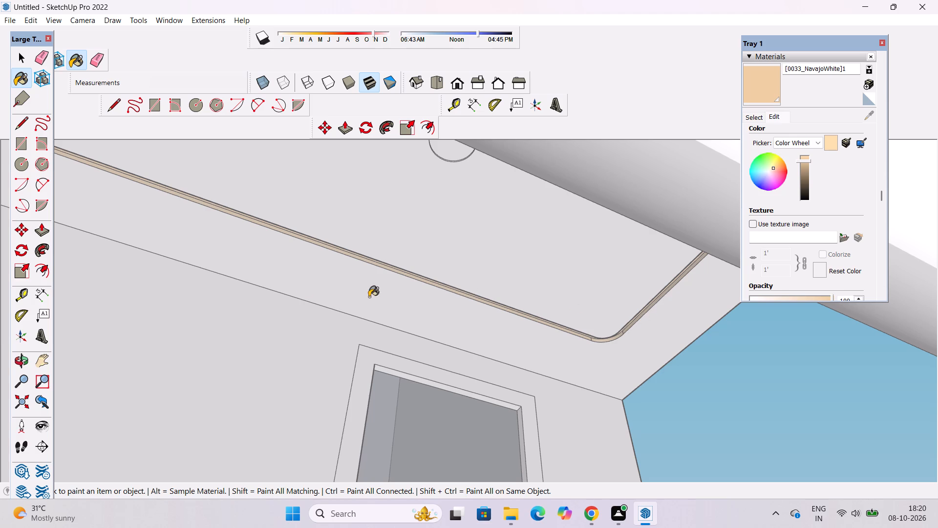
click(19, 363)
scroll(435, 299, down, 5)
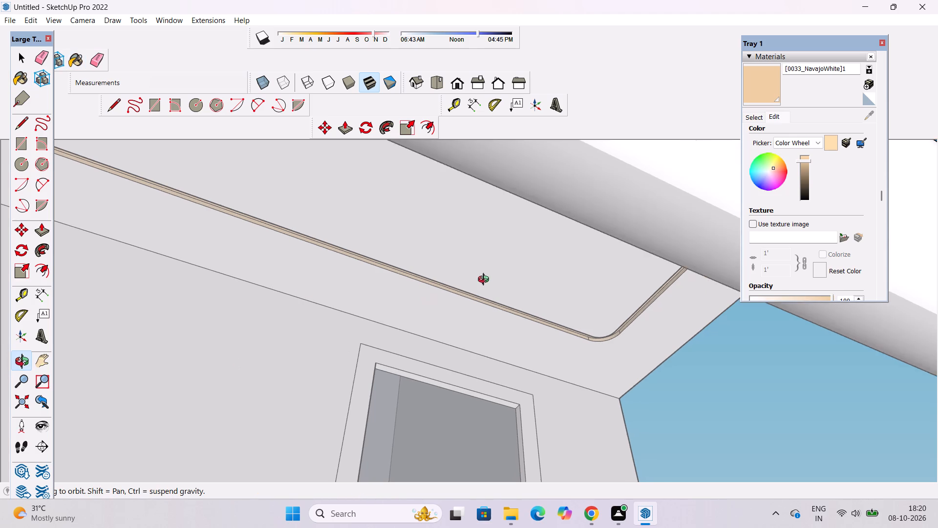
drag(476, 283, 377, 367)
scroll(377, 334, down, 12)
click(462, 88)
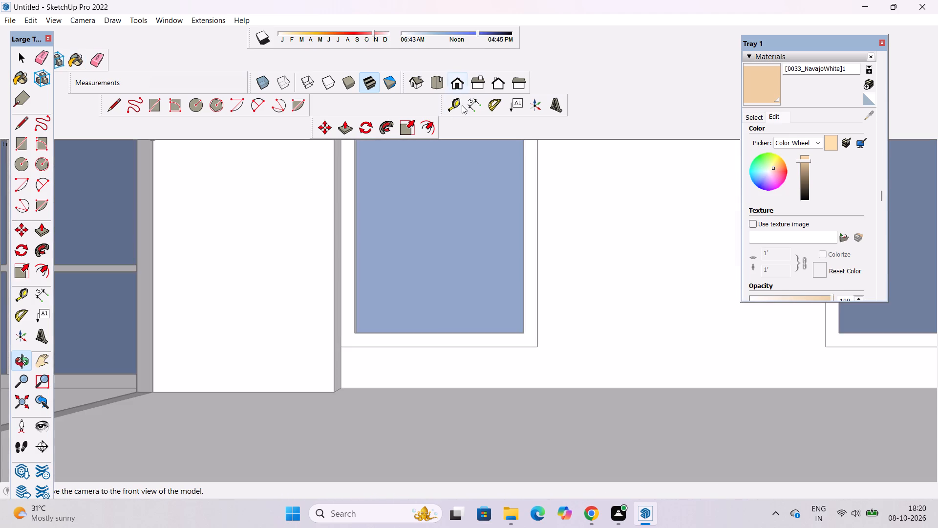
scroll(479, 219, down, 9)
scroll(467, 287, up, 3)
scroll(430, 333, down, 8)
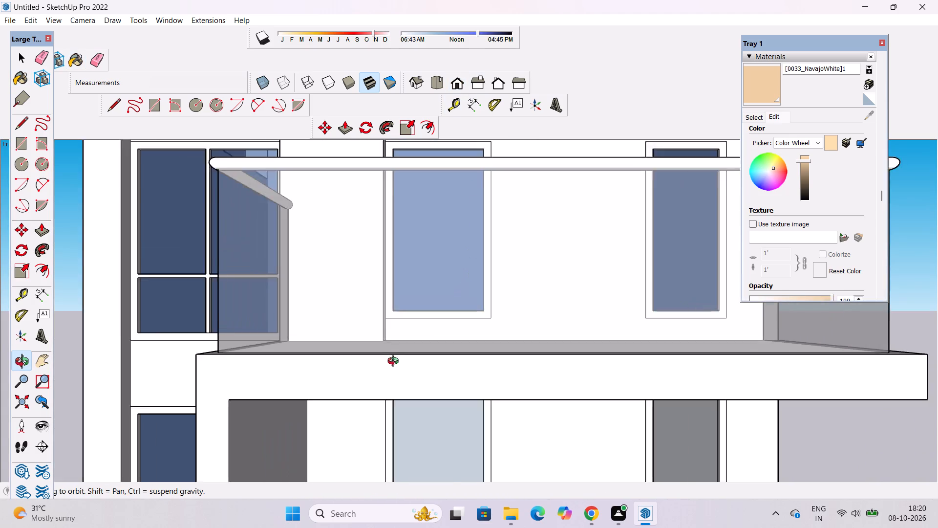
scroll(395, 362, down, 3)
scroll(461, 336, down, 10)
drag(512, 322, 521, 185)
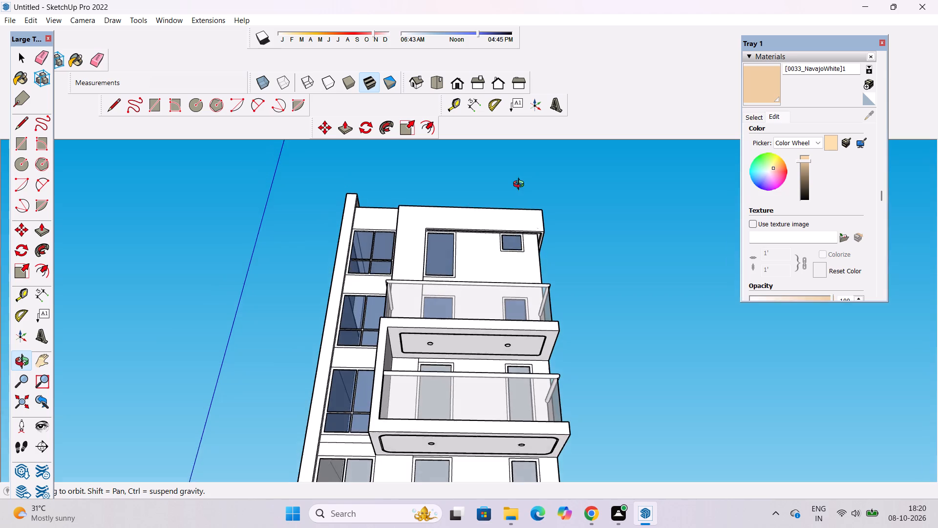
drag(521, 185, 521, 178)
scroll(517, 344, up, 14)
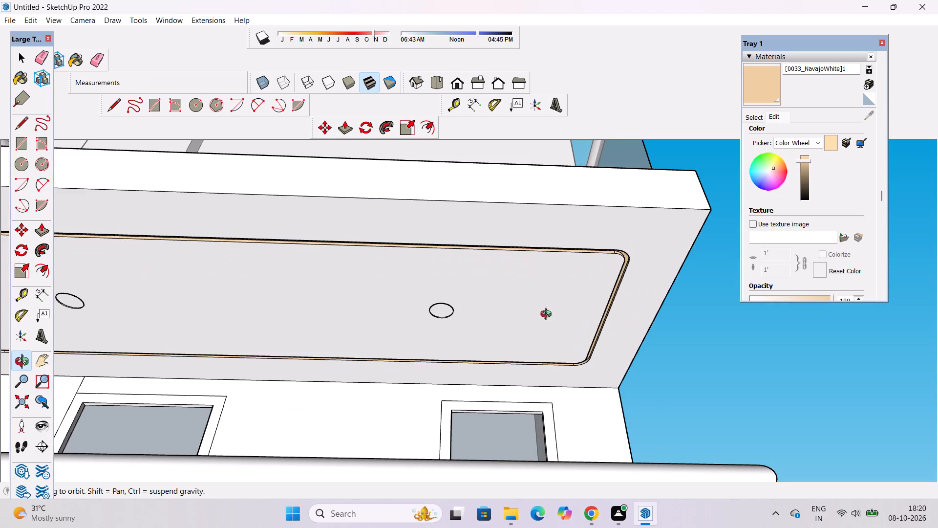
scroll(478, 315, down, 4)
scroll(625, 272, up, 1)
drag(597, 303, 540, 247)
scroll(503, 240, up, 2)
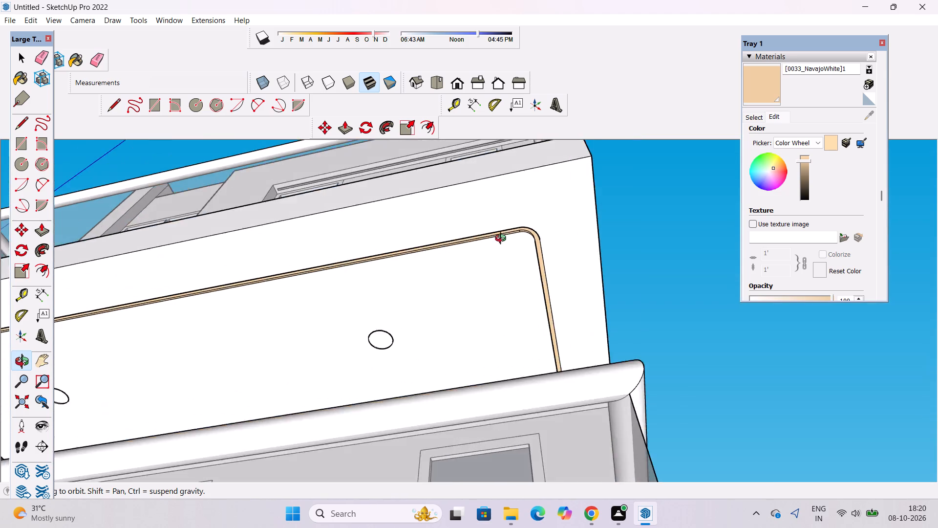
scroll(503, 240, up, 6)
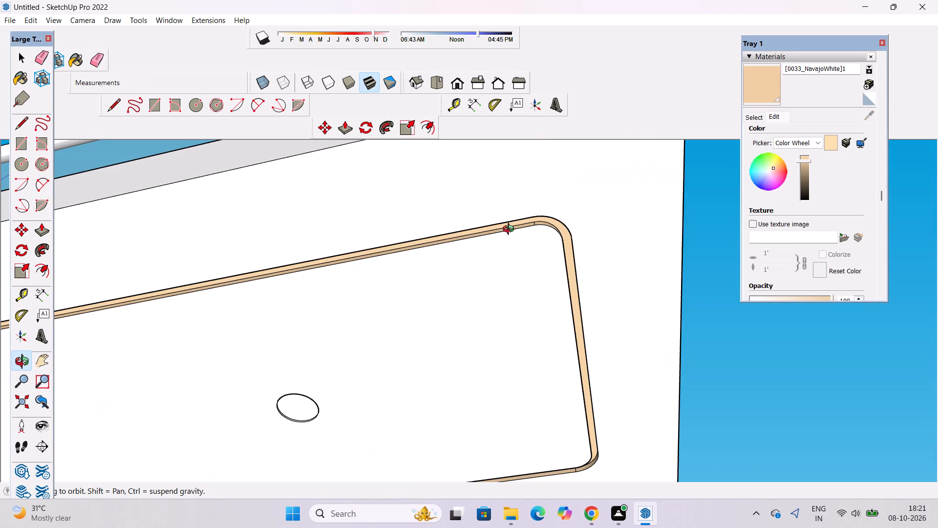
Paint the inner and outer curved faces at the recess's front corner and the short end's outer side face with the darkened NavajoWhite.
scroll(517, 225, up, 3)
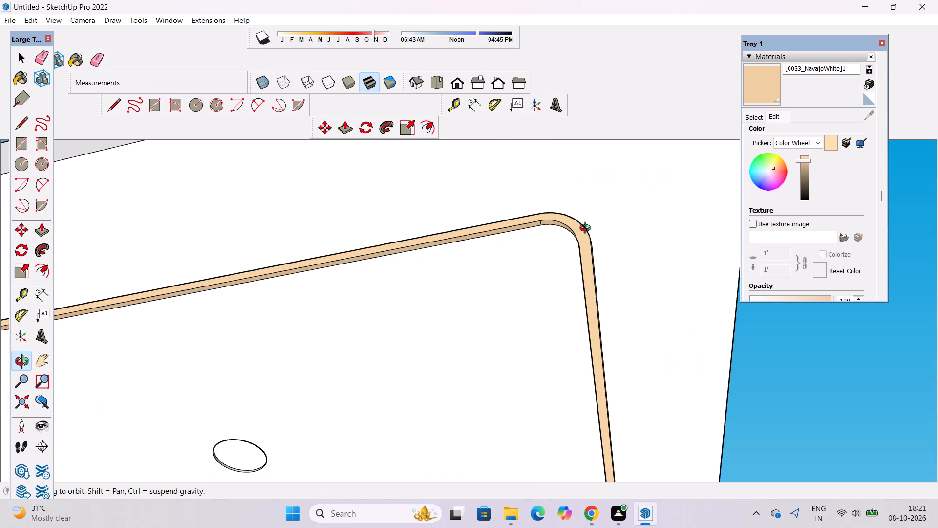
scroll(593, 229, down, 6)
drag(595, 363, 576, 256)
click(576, 256)
drag(576, 258, 606, 396)
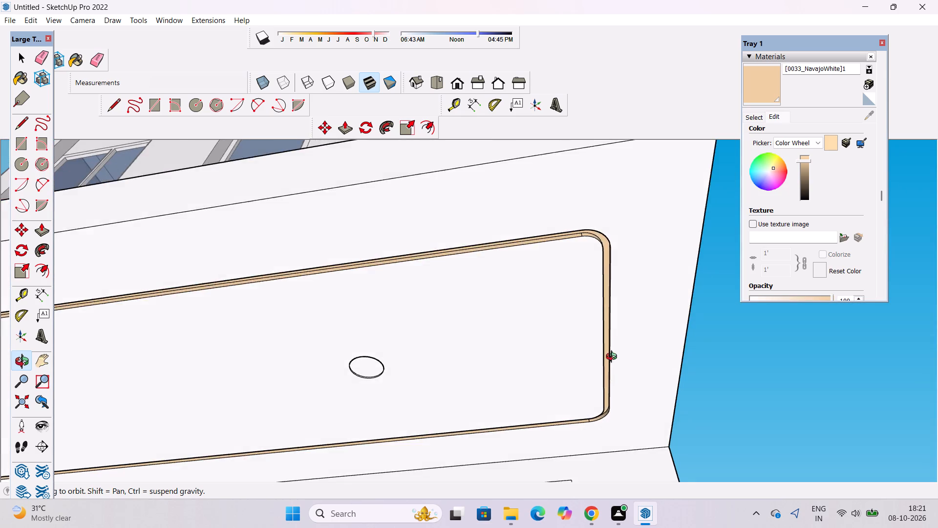
scroll(631, 312, down, 4)
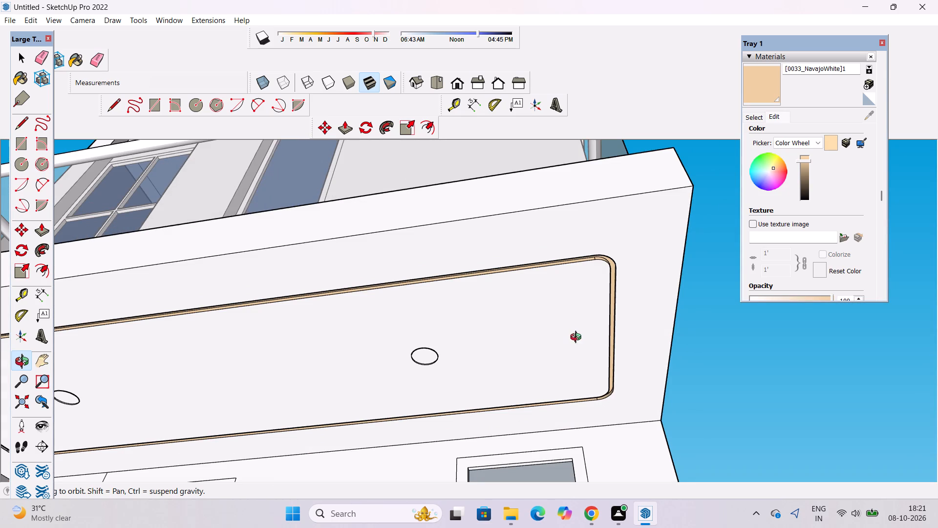
shift+drag(515, 344, 732, 303)
scroll(193, 351, up, 4)
shift+drag(170, 350, 286, 323)
drag(263, 322, 294, 300)
scroll(288, 312, up, 4)
drag(303, 336, 289, 370)
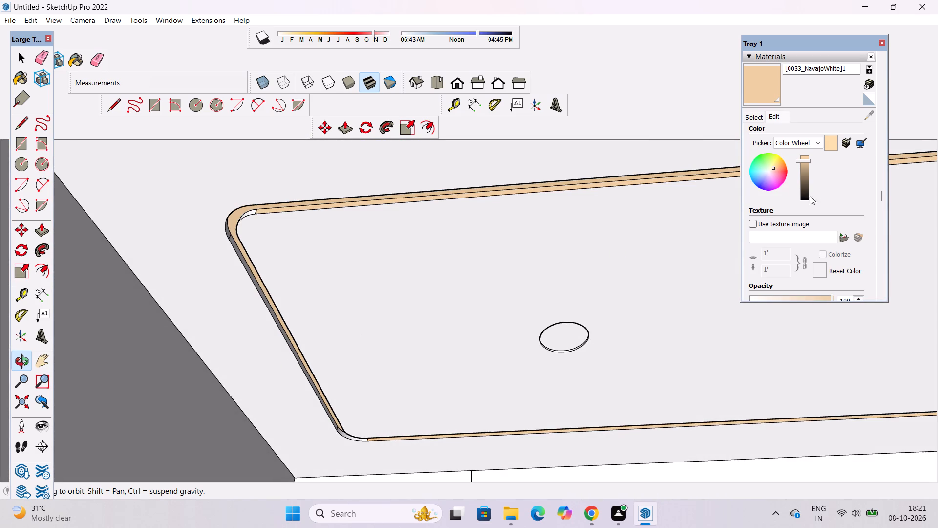
click(759, 88)
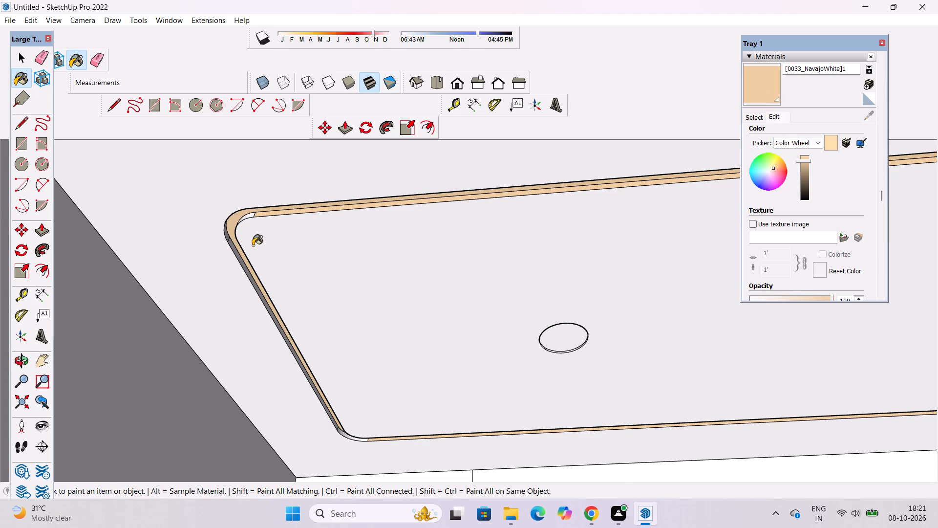
scroll(251, 240, up, 14)
click(255, 192)
click(173, 246)
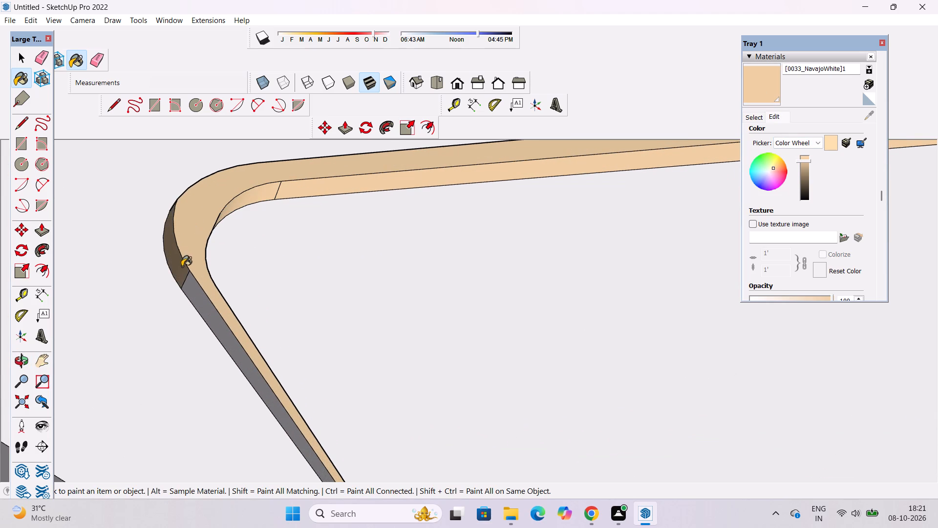
drag(196, 294, 201, 291)
Paint the outer curved side face at the same short end's wall-side corner with the darkened NavajoWhite.
scroll(275, 188, down, 10)
scroll(330, 226, down, 5)
scroll(337, 283, down, 4)
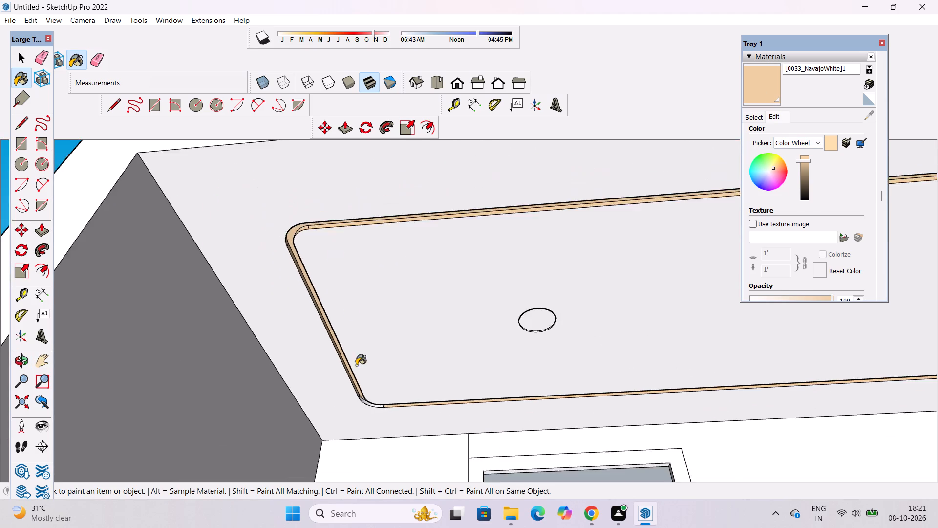
scroll(370, 401, up, 20)
scroll(370, 401, up, 7)
click(352, 370)
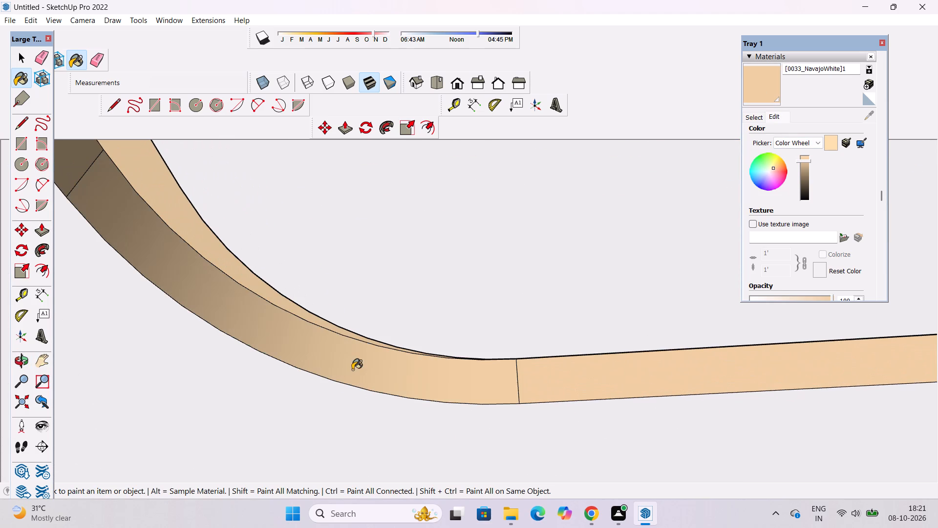
Paint the unpainted straight inner side face and the adjoining curved inner face at the recess's wall-side corner with the darkened NavajoWhite.
key(o)
scroll(371, 342, down, 6)
drag(205, 312, 475, 266)
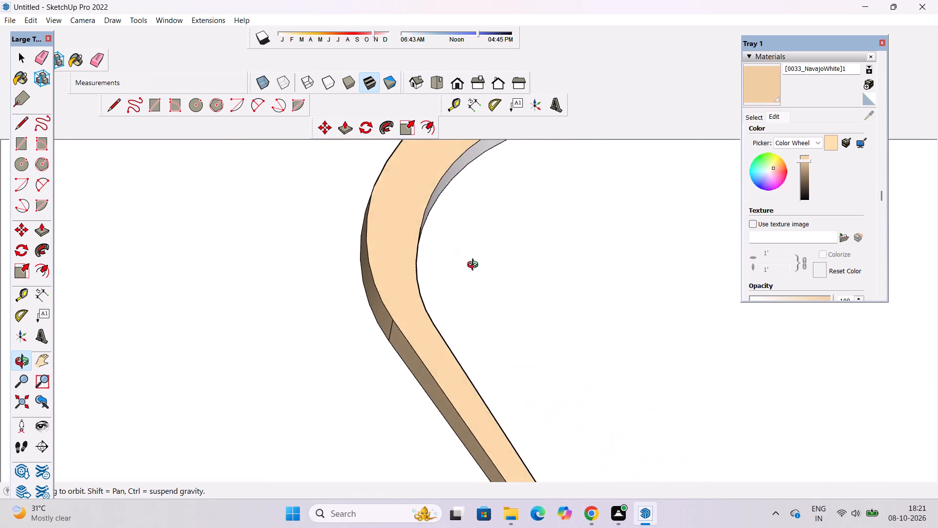
drag(475, 266, 485, 280)
scroll(499, 271, down, 5)
shift+drag(539, 253, 296, 325)
scroll(329, 279, down, 4)
drag(301, 282, 331, 276)
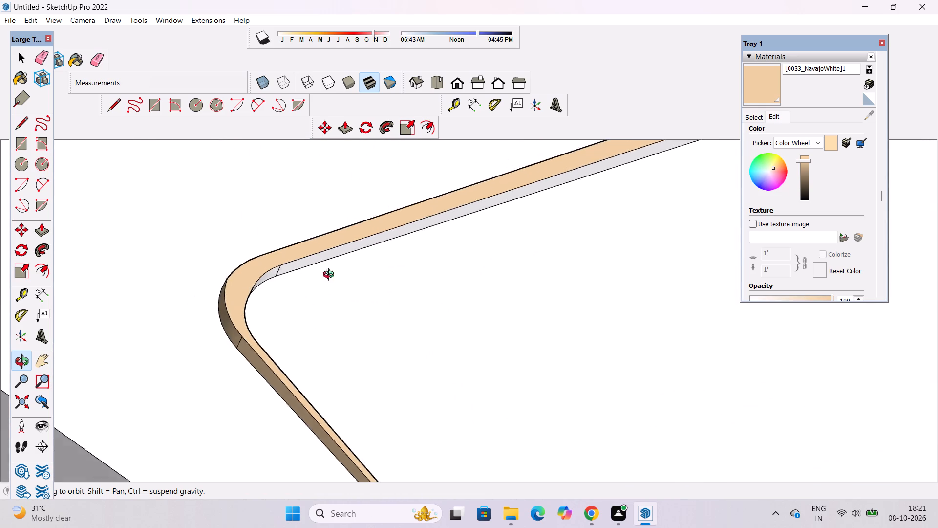
drag(331, 276, 375, 274)
drag(274, 226, 326, 281)
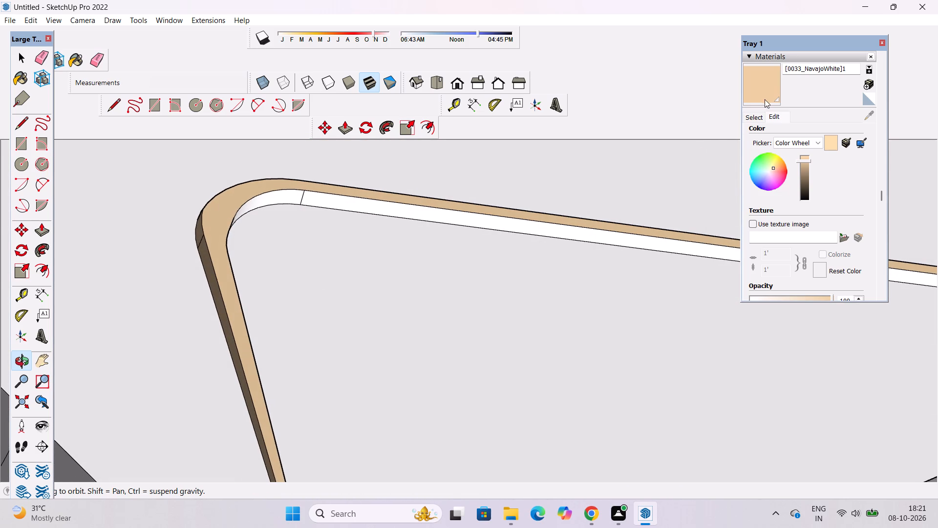
click(763, 87)
click(593, 234)
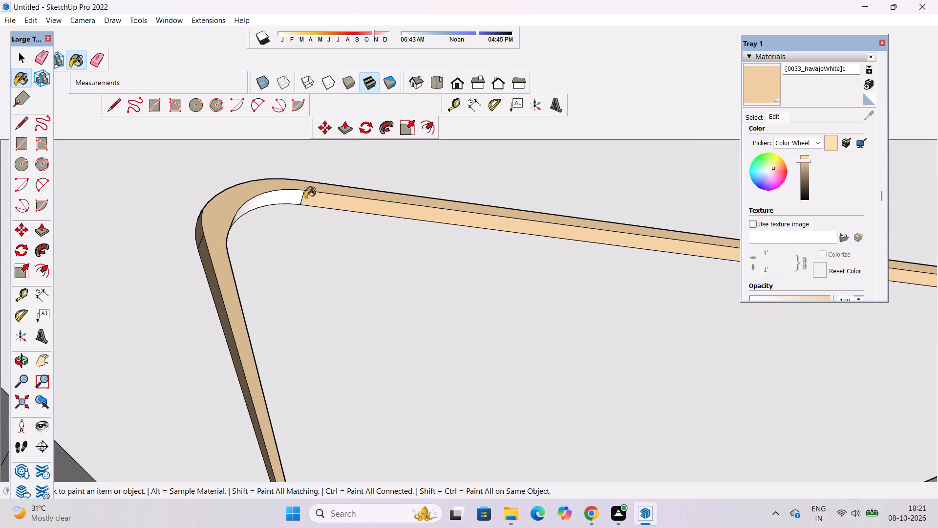
click(291, 198)
scroll(111, 189, down, 5)
scroll(291, 190, up, 5)
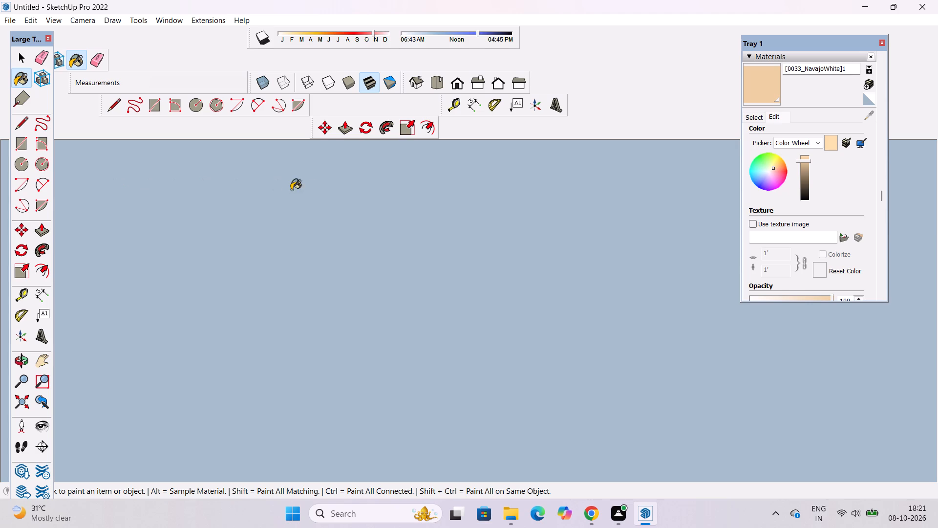
scroll(291, 190, up, 17)
scroll(215, 203, down, 1)
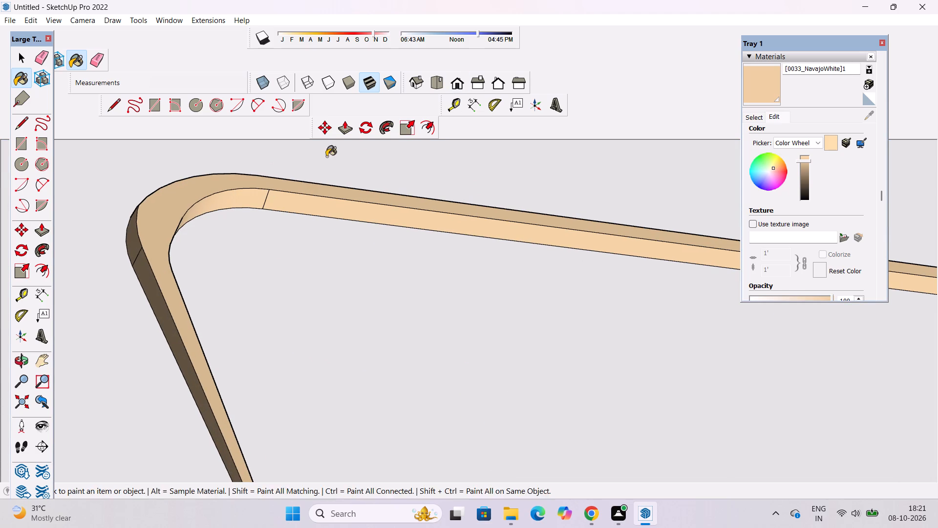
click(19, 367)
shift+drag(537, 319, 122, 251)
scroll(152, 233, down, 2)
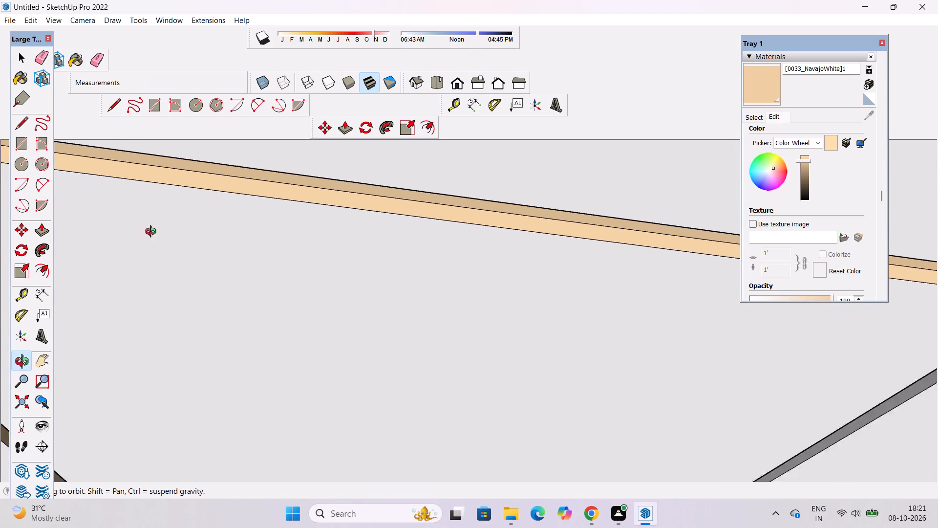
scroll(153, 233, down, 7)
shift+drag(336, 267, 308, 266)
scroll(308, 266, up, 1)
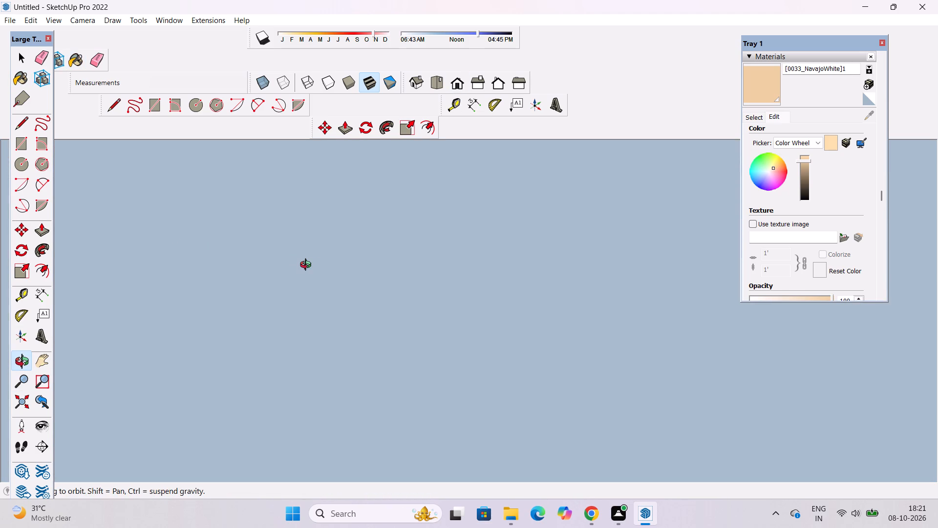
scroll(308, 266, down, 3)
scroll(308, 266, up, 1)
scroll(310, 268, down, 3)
Switch to the standard Front view and examine the facade's windows, balconies and roof edge from above and below.
click(451, 85)
scroll(451, 110, down, 8)
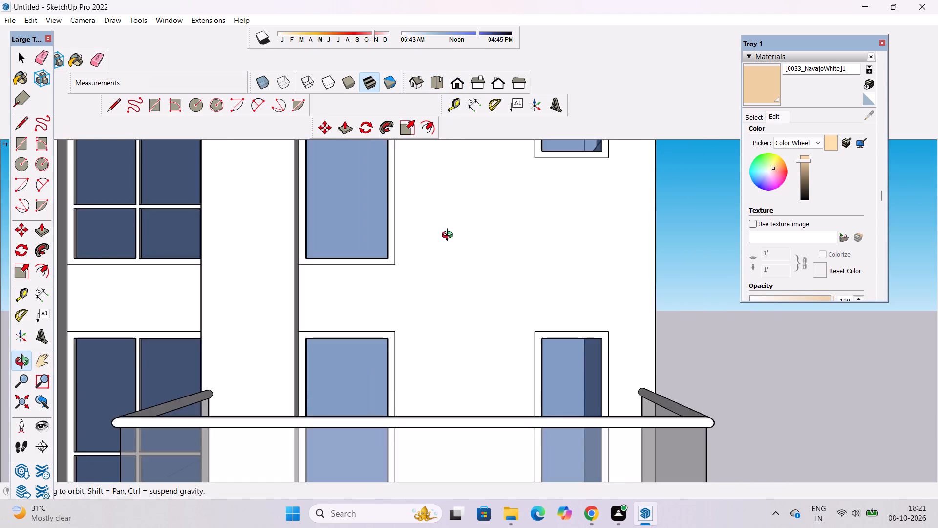
scroll(449, 236, down, 6)
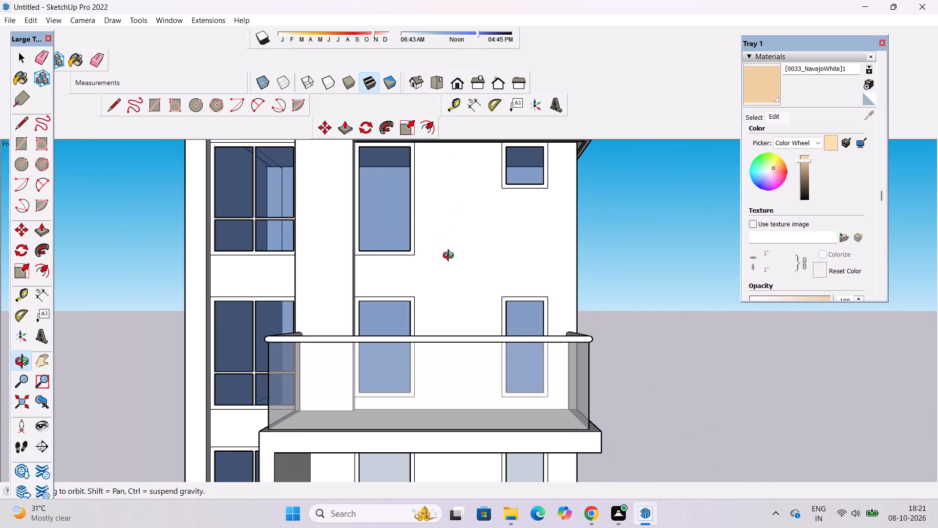
scroll(450, 257, down, 4)
shift+drag(461, 282, 464, 304)
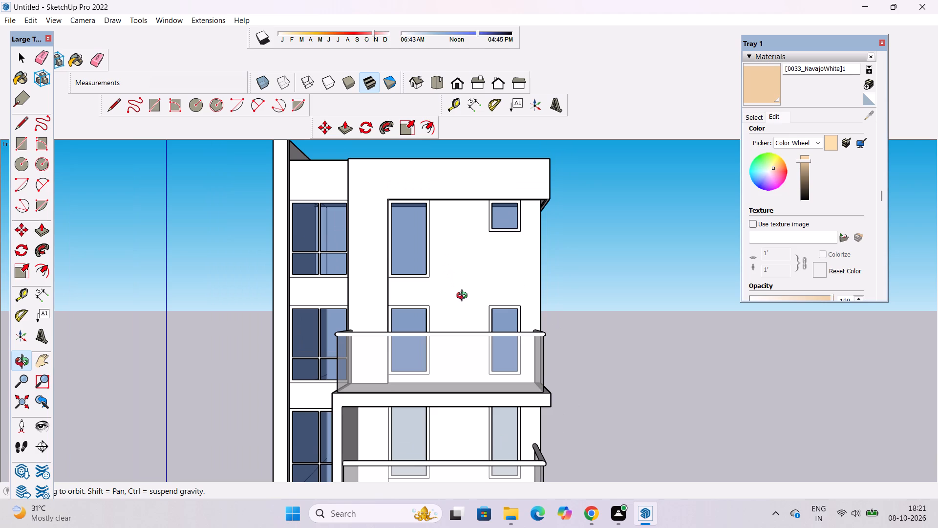
scroll(466, 297, down, 5)
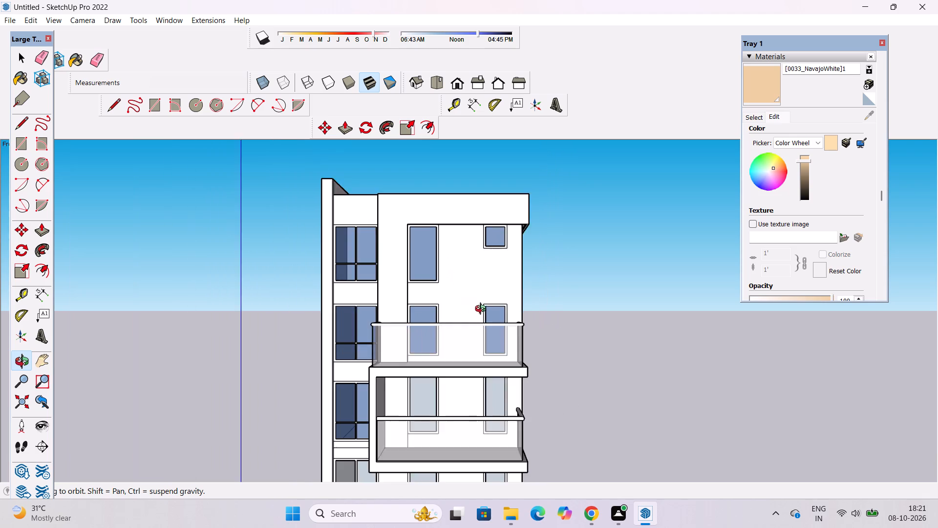
drag(484, 323, 487, 463)
scroll(483, 327, up, 5)
shift+drag(482, 338, 461, 379)
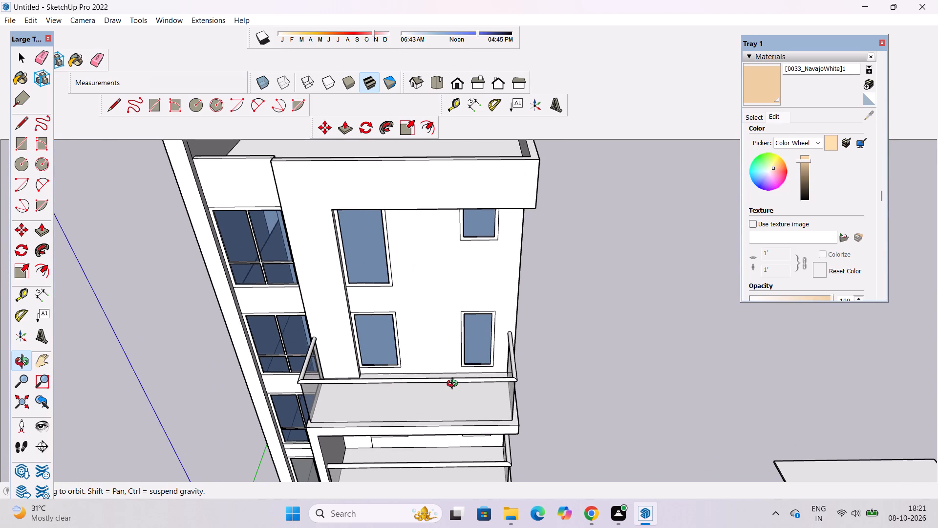
shift+drag(461, 410, 470, 271)
shift+scroll(469, 276, down, 5)
shift+drag(465, 346, 473, 422)
drag(473, 422, 475, 318)
scroll(474, 313, up, 4)
shift+drag(472, 366, 471, 329)
drag(469, 371, 468, 316)
scroll(466, 316, down, 4)
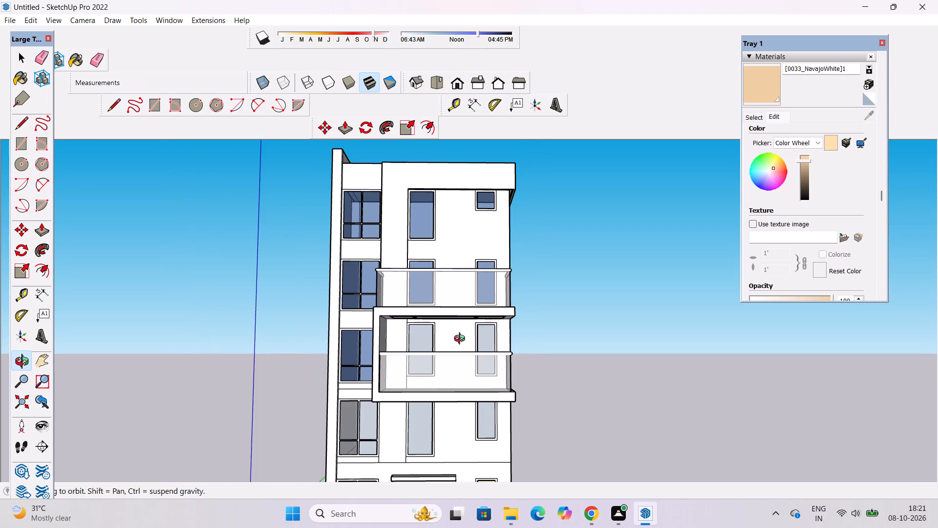
drag(420, 295, 444, 326)
Paint the top-floor four-pane window's frame with 0136_Charcoal from the Colors-Named collection.
click(750, 119)
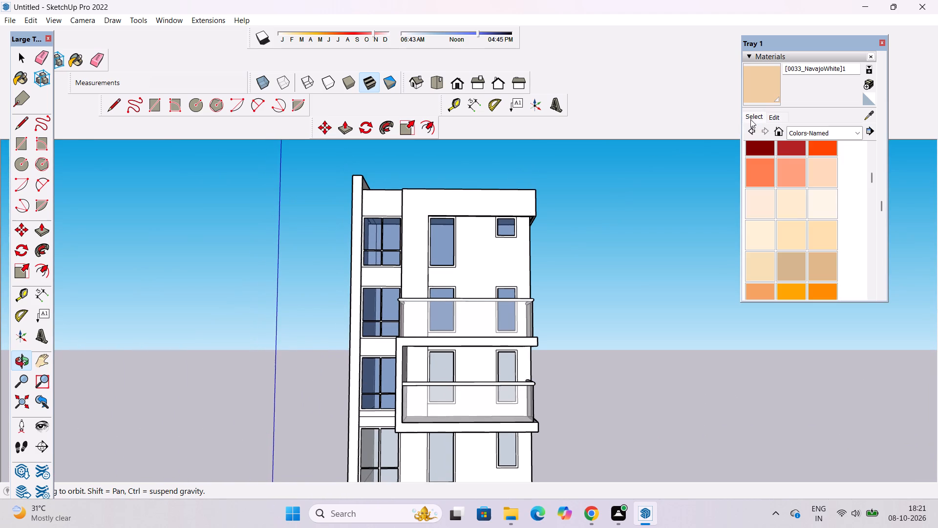
scroll(812, 189, down, 1)
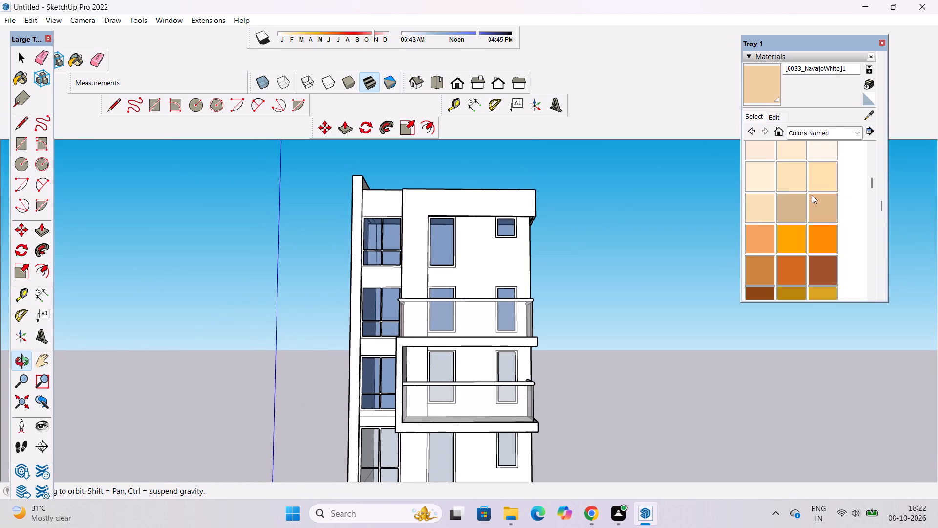
scroll(812, 195, down, 3)
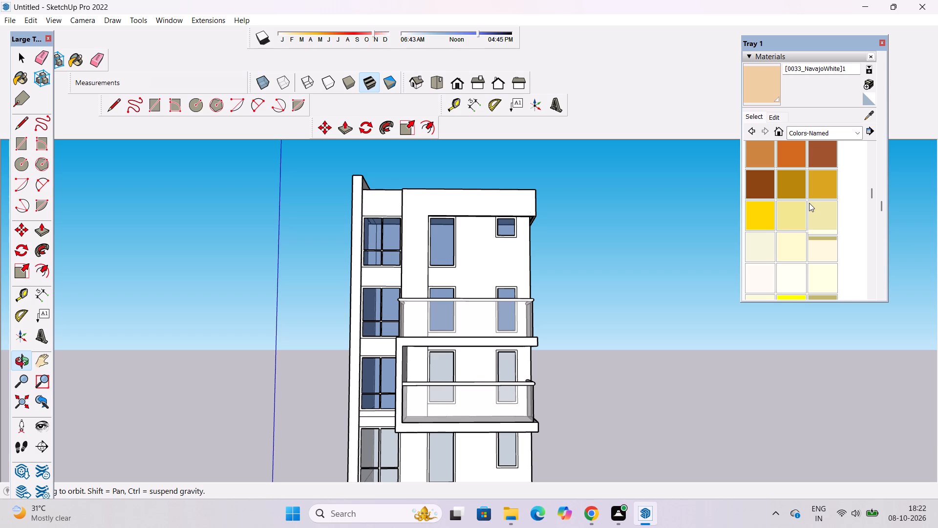
scroll(809, 203, down, 12)
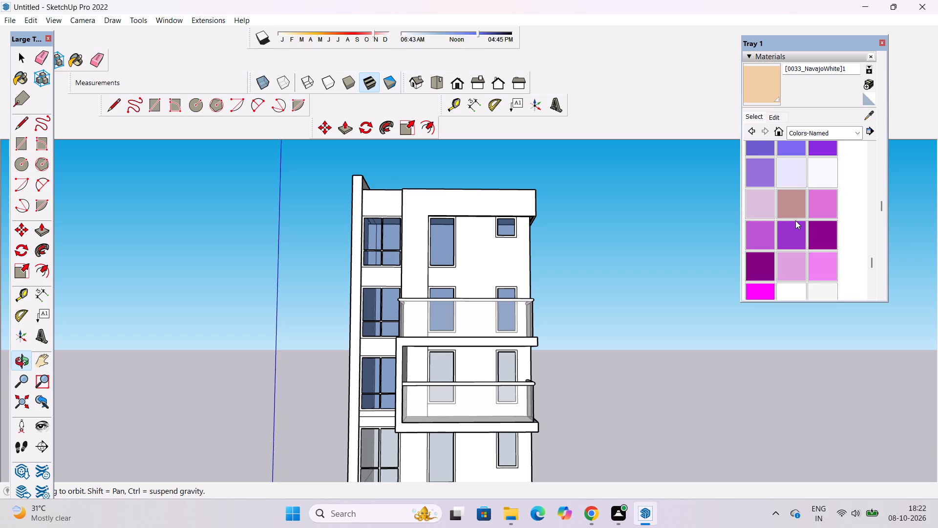
scroll(794, 221, up, 2)
scroll(794, 221, down, 7)
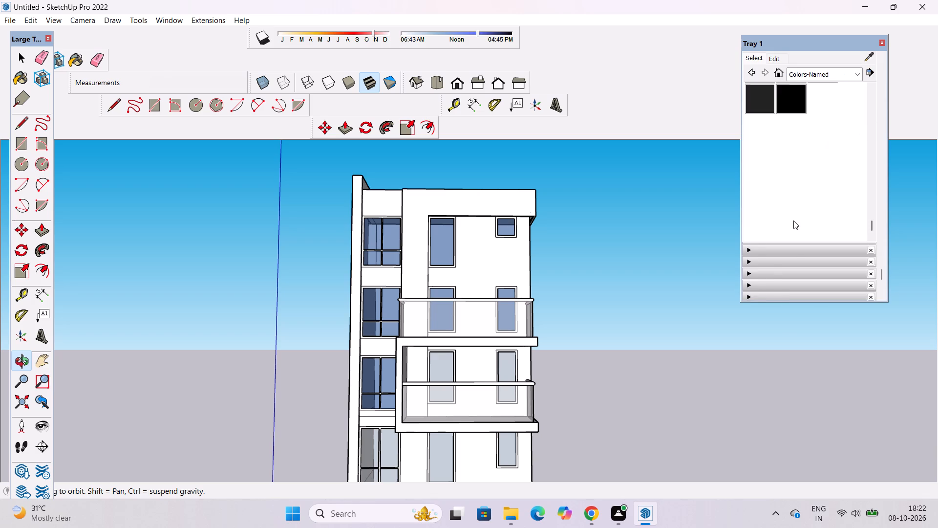
scroll(793, 220, up, 1)
click(762, 163)
scroll(375, 209, up, 3)
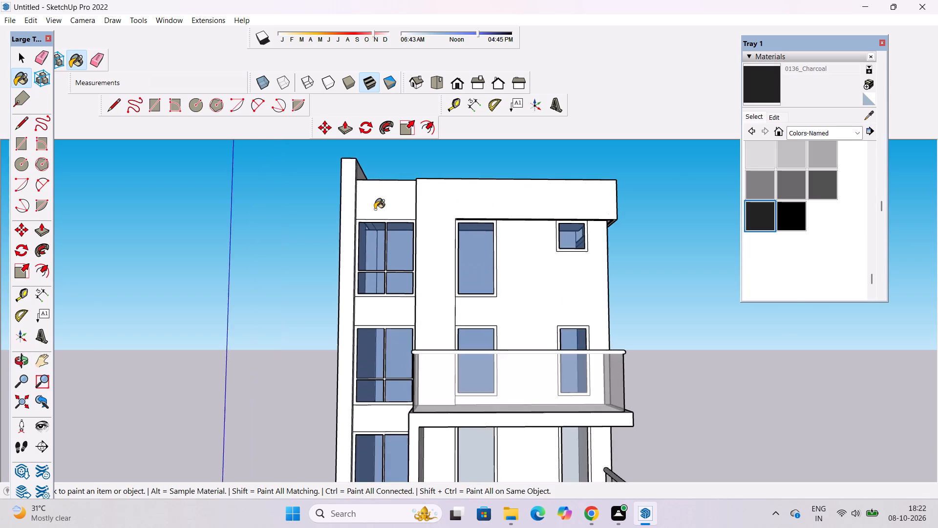
scroll(375, 209, up, 10)
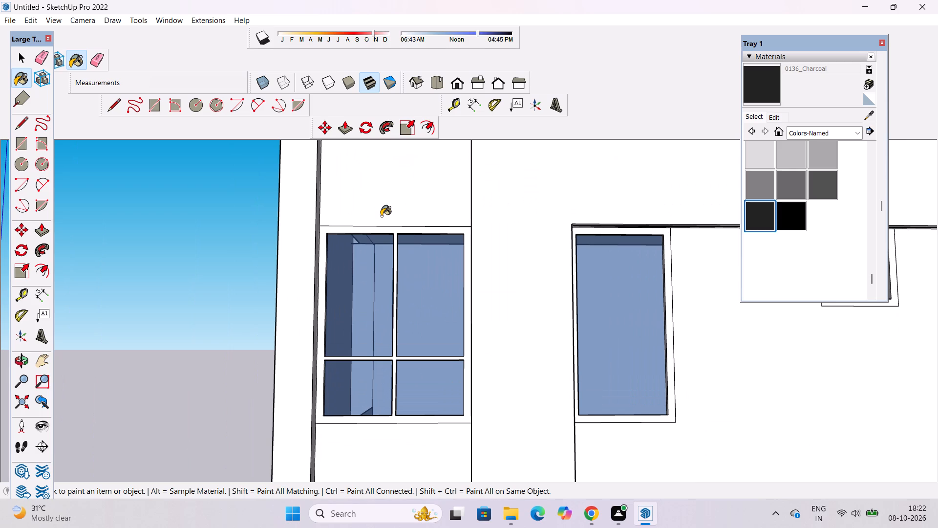
click(392, 229)
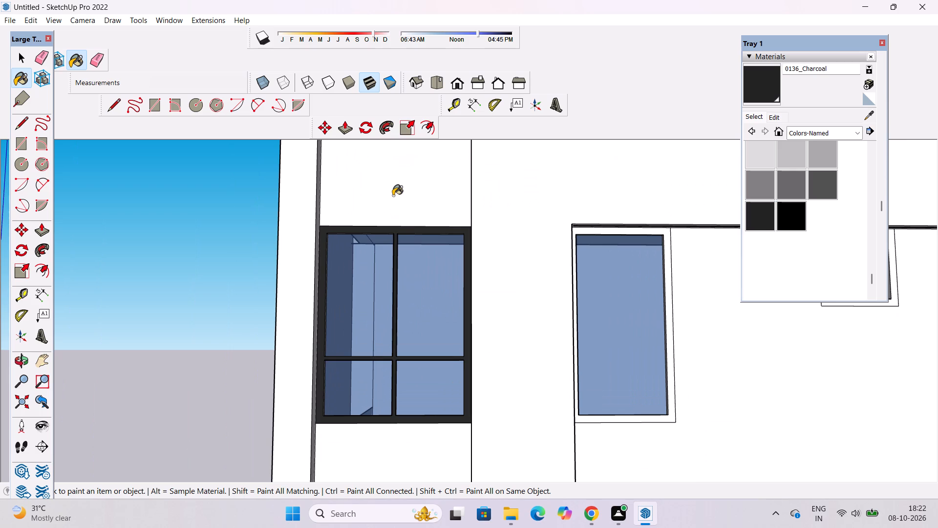
Paint the frame of the four-pane window one floor below with 0136_Charcoal.
scroll(394, 210, down, 10)
scroll(418, 351, up, 7)
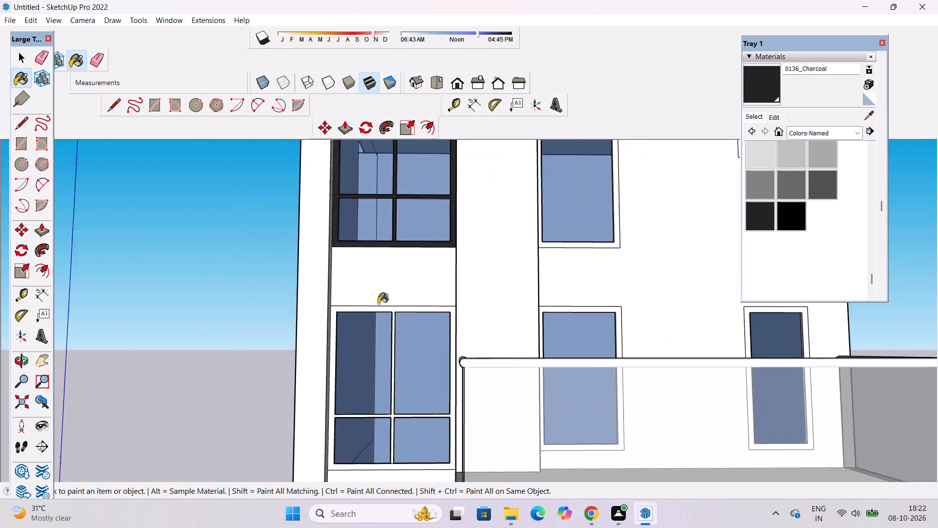
scroll(378, 304, up, 7)
click(410, 308)
scroll(374, 249, down, 5)
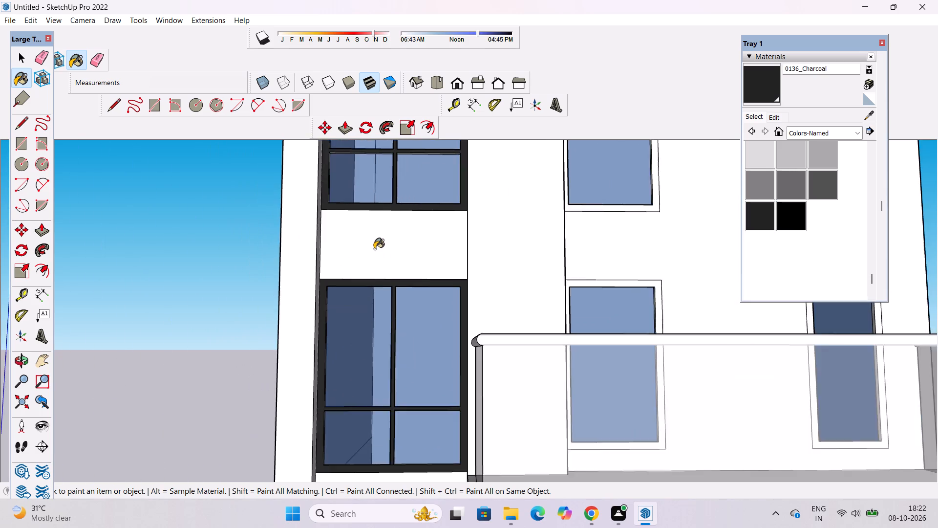
scroll(374, 249, down, 15)
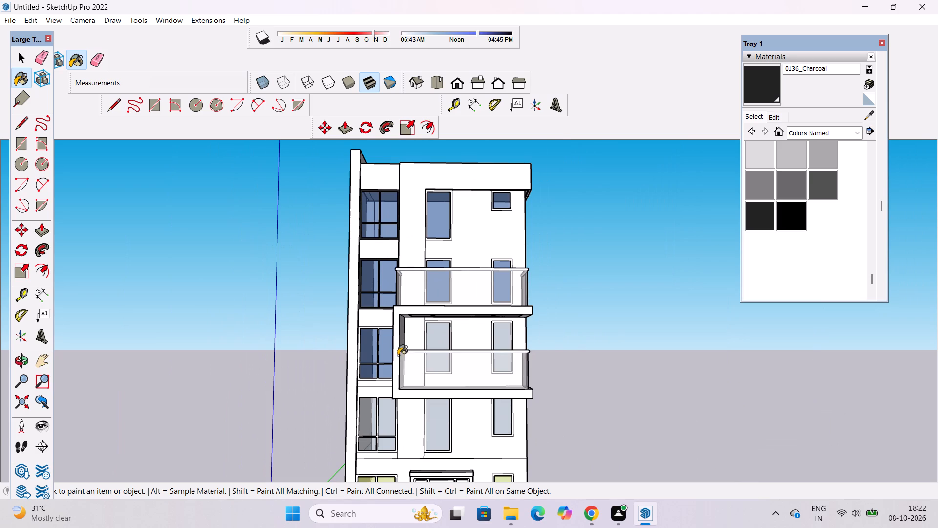
Paint the front frames of the third and fourth four-pane windows from the top with 0136_Charcoal.
scroll(402, 365, up, 4)
scroll(356, 388, up, 20)
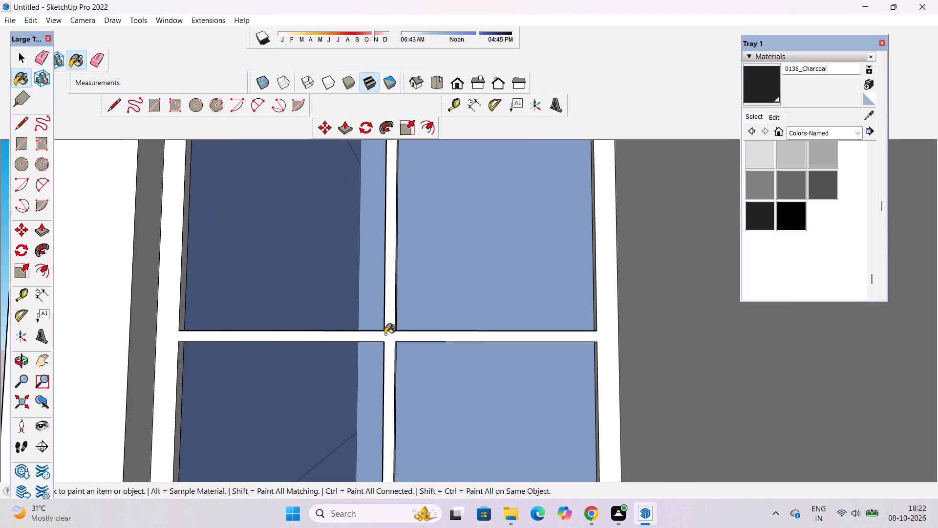
click(385, 334)
scroll(383, 300, down, 14)
scroll(401, 426, up, 7)
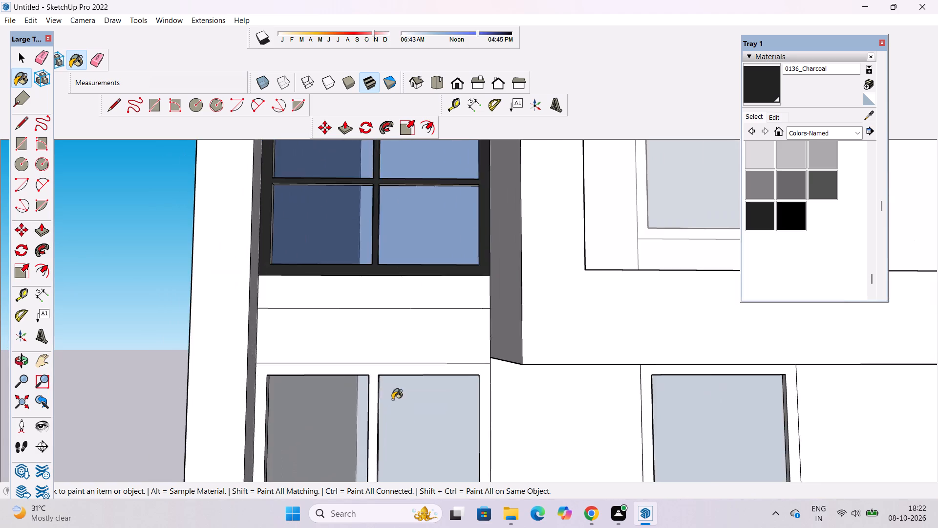
scroll(392, 399, up, 4)
click(368, 348)
Paint the front of the ground-floor four-pane window's frame with 0136_Charcoal.
scroll(391, 275, down, 19)
scroll(368, 318, down, 4)
scroll(391, 426, up, 10)
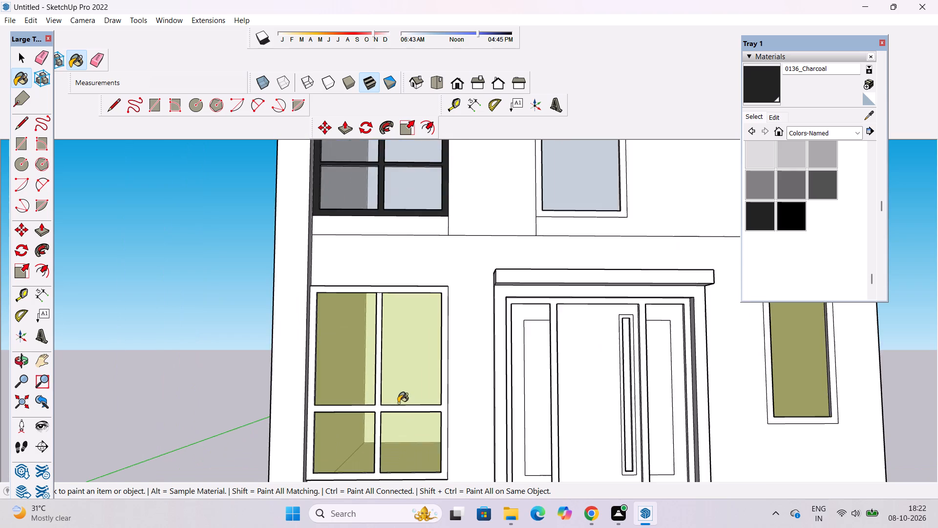
scroll(398, 403, up, 5)
scroll(343, 396, up, 5)
scroll(279, 393, up, 5)
scroll(227, 395, up, 3)
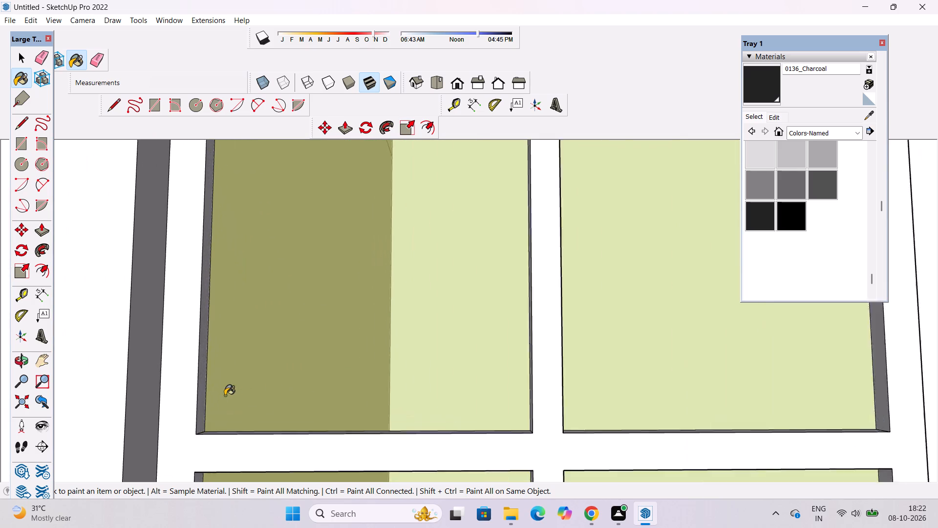
scroll(225, 396, up, 8)
click(186, 380)
Paint the inner side faces and inner bottom face around the ground-floor window's upper-left pane with 0136_Charcoal.
click(164, 352)
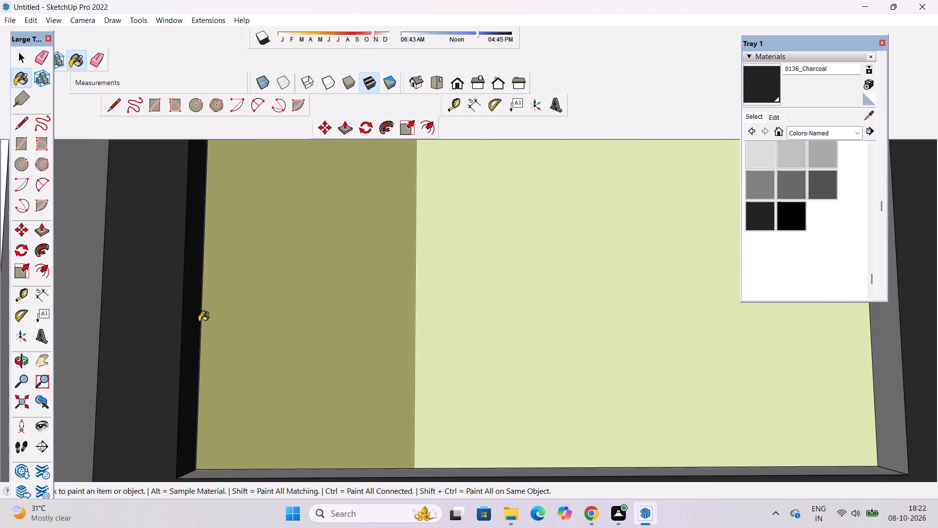
scroll(199, 322, down, 4)
scroll(248, 399, up, 8)
click(279, 450)
scroll(217, 388, down, 6)
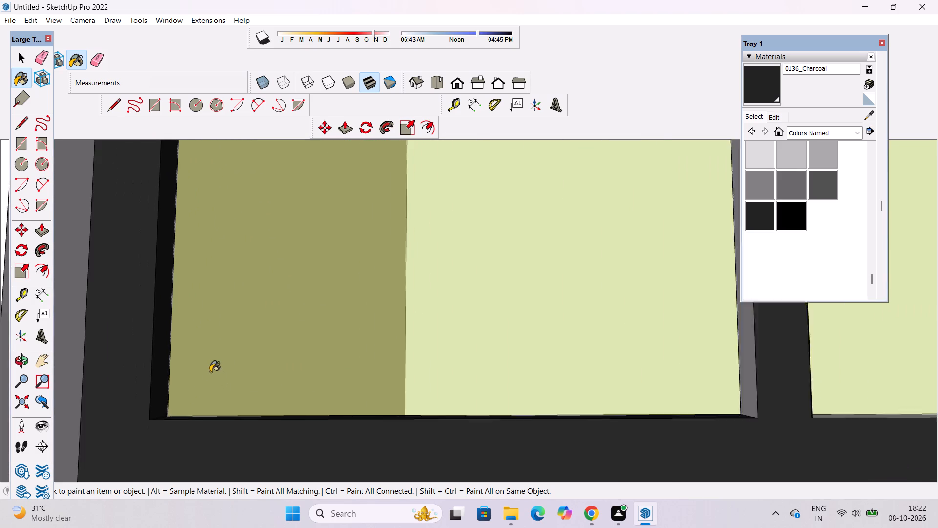
scroll(210, 372, down, 6)
scroll(497, 375, up, 13)
click(624, 337)
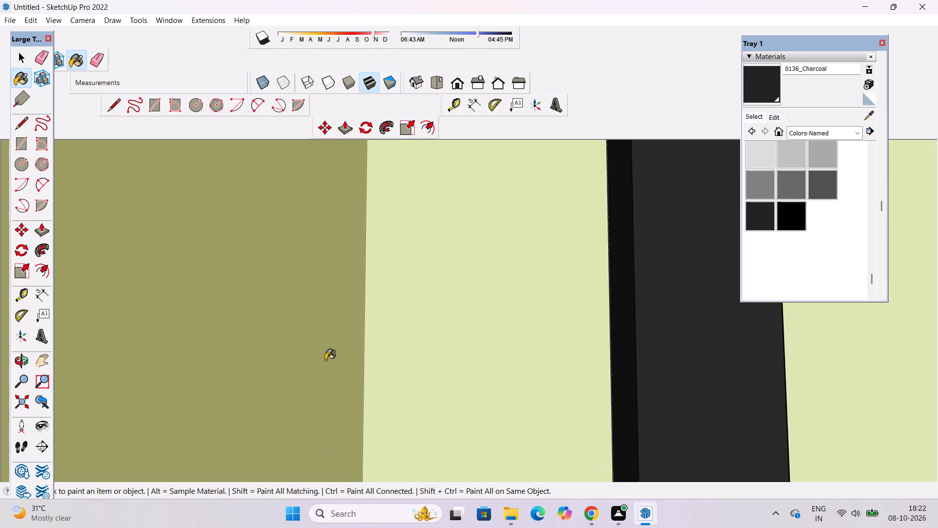
Paint the inner side faces and inner bottom face around the ground-floor window's upper-right pane with 0136_Charcoal.
scroll(282, 366, down, 15)
scroll(558, 376, up, 5)
scroll(396, 395, up, 5)
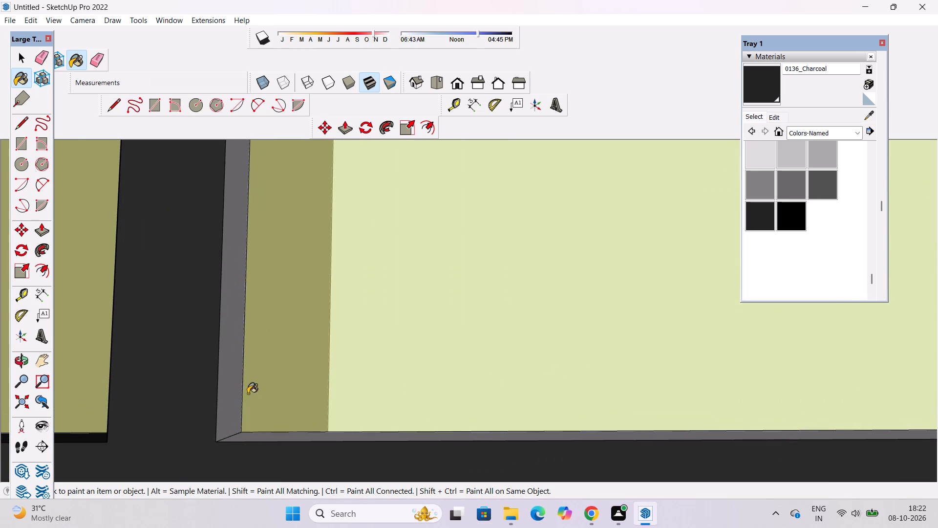
click(234, 378)
click(316, 435)
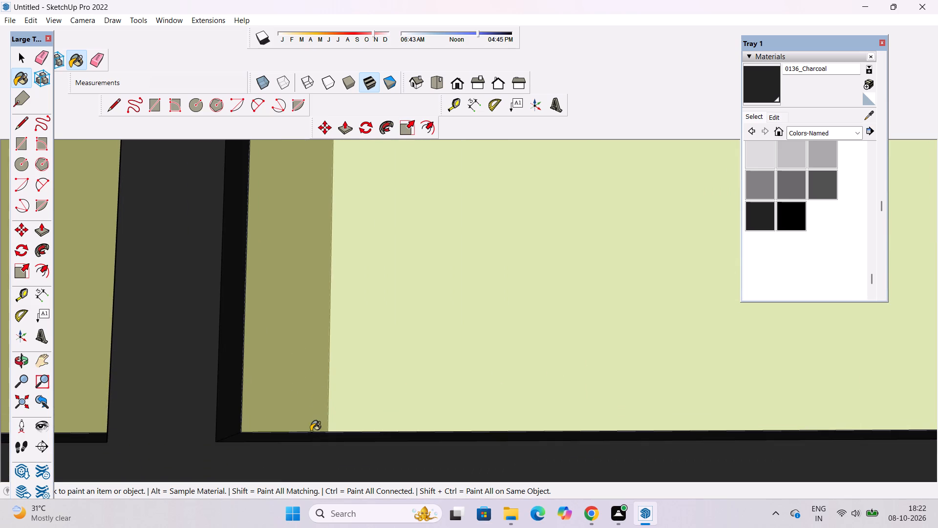
scroll(311, 431, down, 10)
scroll(704, 354, up, 3)
click(709, 345)
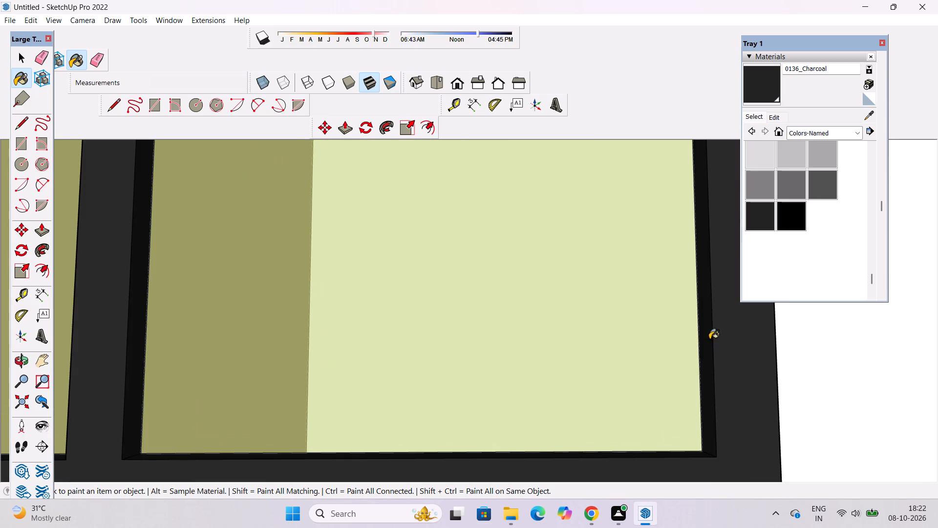
Paint the inner top faces above both upper panes of the ground-floor window with 0136_Charcoal.
scroll(623, 351, down, 20)
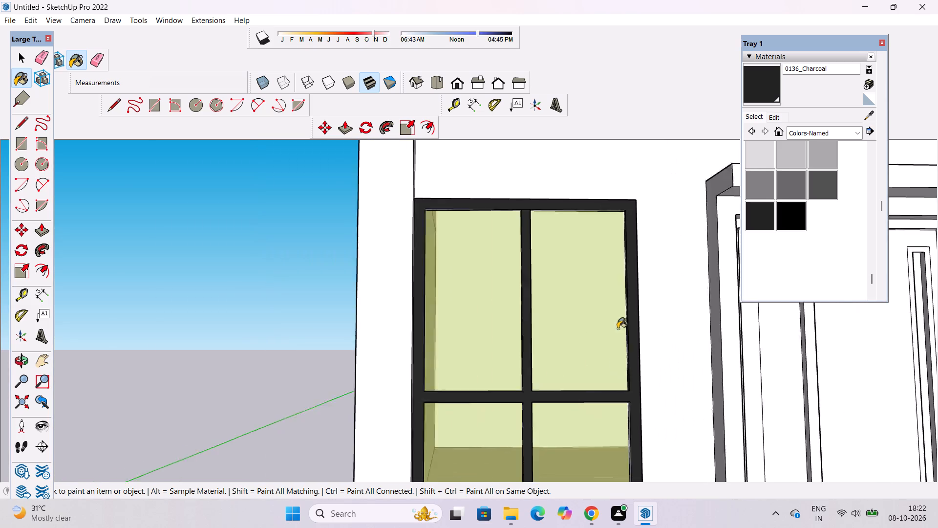
scroll(618, 329, down, 2)
scroll(592, 261, up, 20)
scroll(592, 261, up, 1)
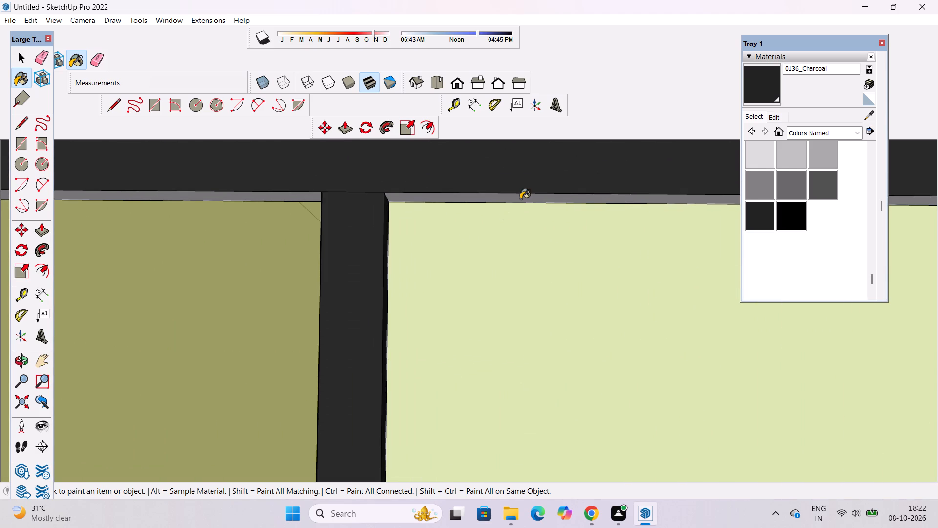
click(520, 199)
click(312, 200)
scroll(428, 301, down, 5)
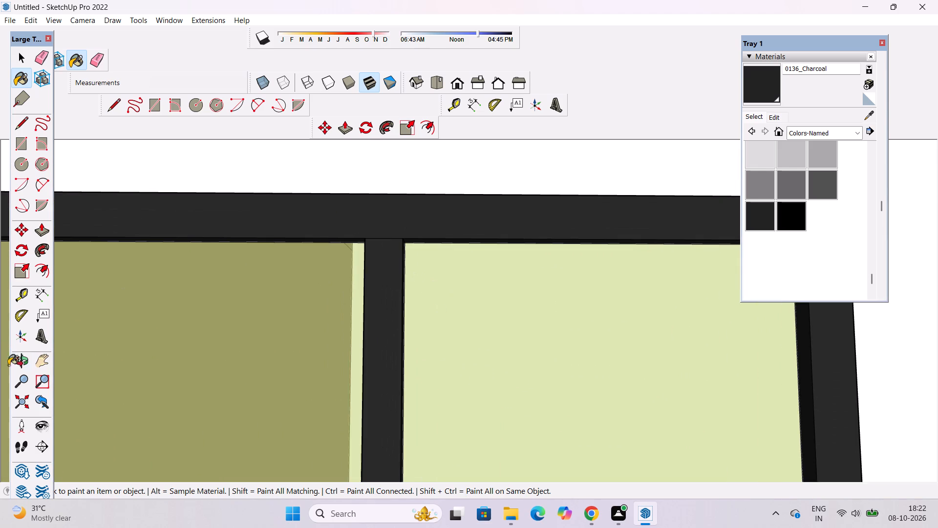
Paint the ground-floor window frame's outer top edge and its outer side edge facing the entrance door with 0136_Charcoal.
click(20, 362)
scroll(284, 322, down, 5)
drag(328, 314, 338, 475)
click(765, 76)
click(635, 247)
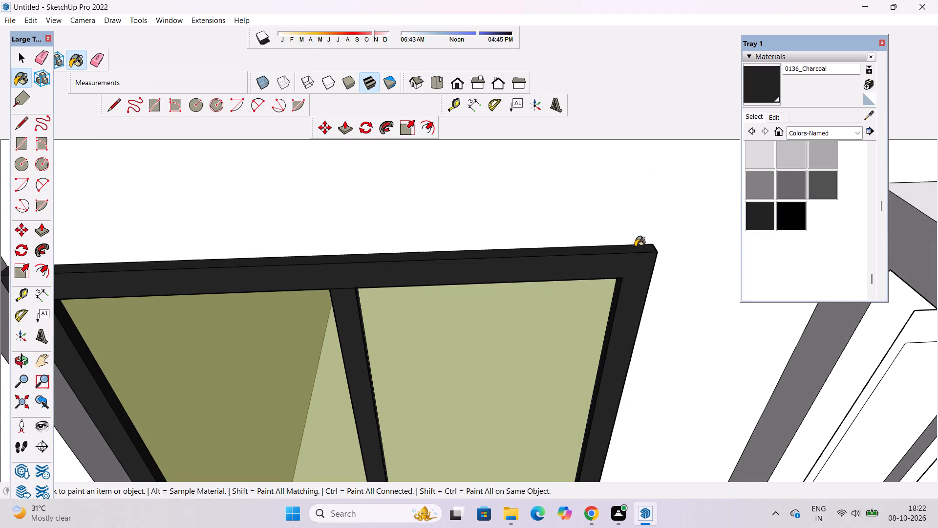
scroll(276, 188, down, 7)
scroll(612, 333, up, 15)
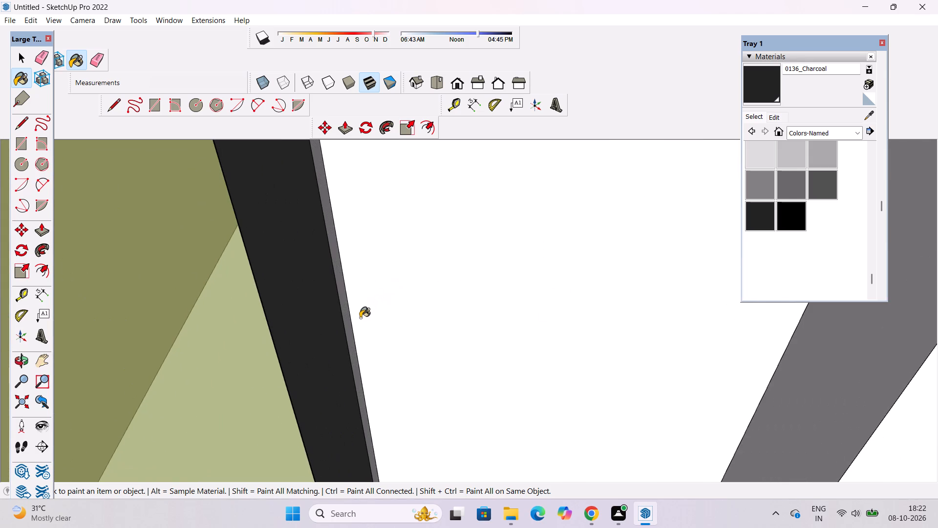
click(349, 337)
Paint the inner side faces and inner bottom face around the ground-floor window's lower-right pane with 0136_Charcoal.
scroll(644, 292, down, 10)
scroll(732, 319, down, 3)
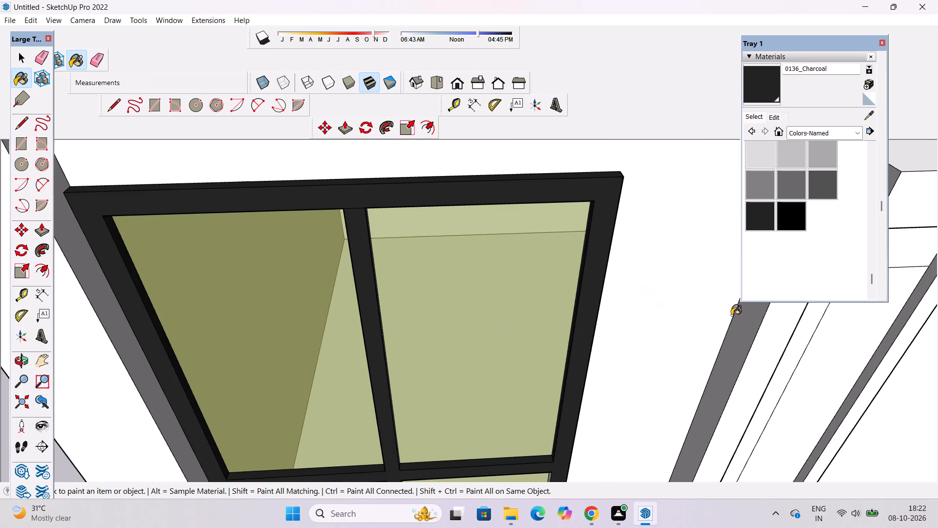
scroll(673, 332, down, 4)
scroll(509, 227, down, 5)
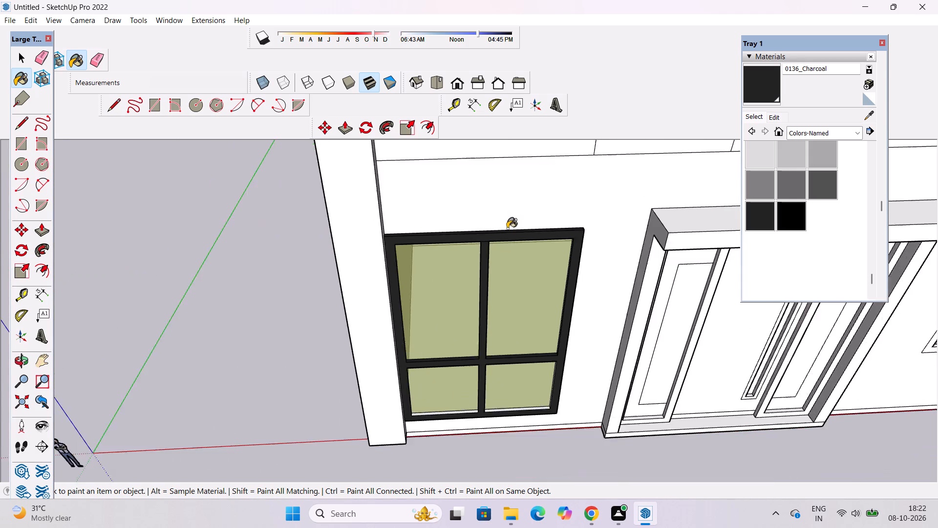
scroll(507, 228, down, 4)
scroll(516, 404, up, 12)
scroll(482, 338, up, 4)
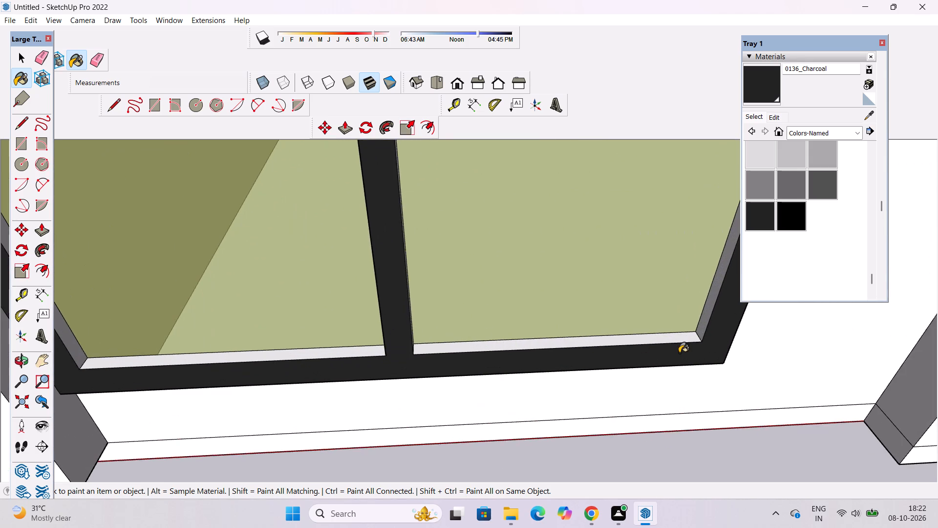
scroll(688, 333, up, 4)
click(717, 310)
click(691, 341)
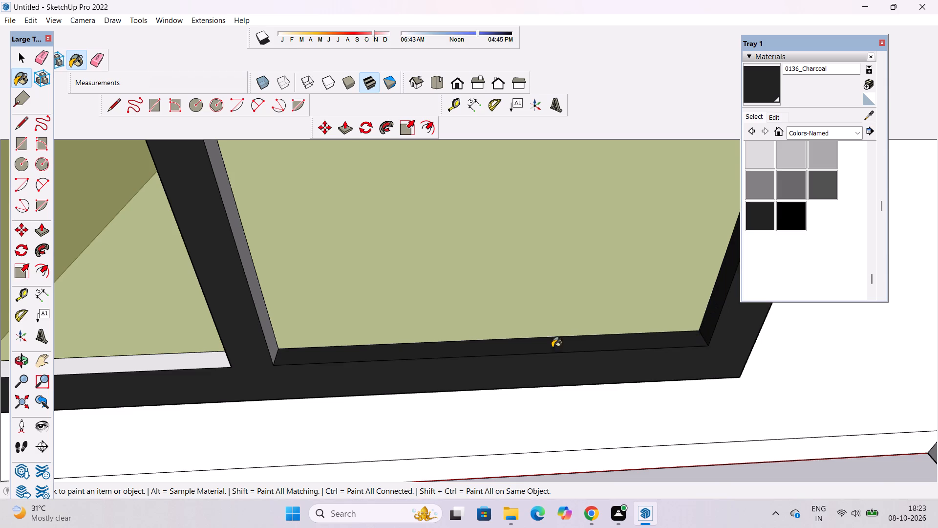
click(256, 304)
Paint the inner side faces and inner bottom face around the ground-floor window's lower-left pane with 0136_Charcoal.
scroll(618, 308, down, 9)
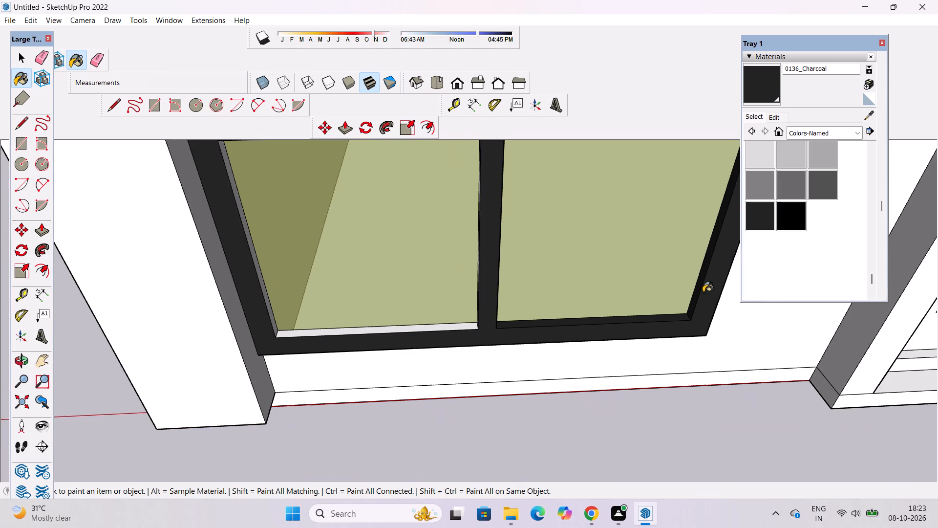
scroll(288, 270, up, 10)
click(251, 313)
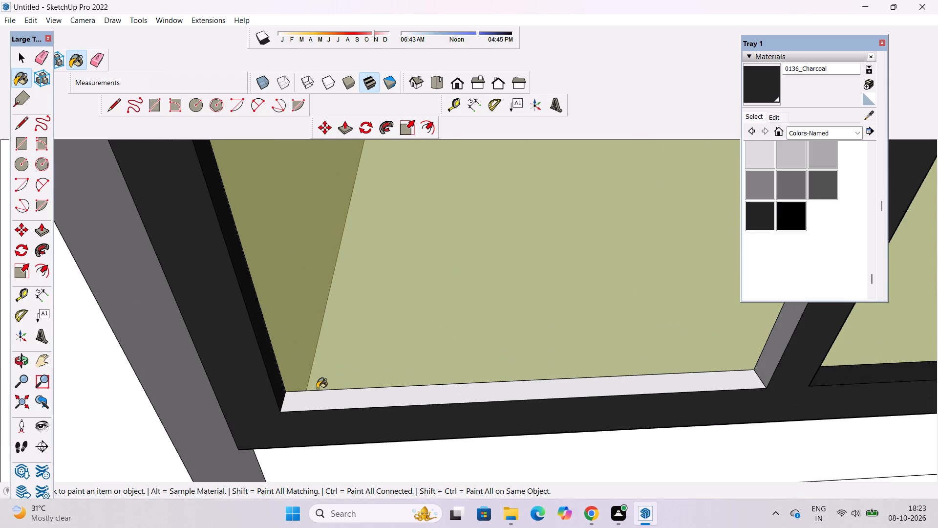
click(322, 400)
scroll(240, 334, down, 6)
scroll(600, 318, up, 5)
click(563, 301)
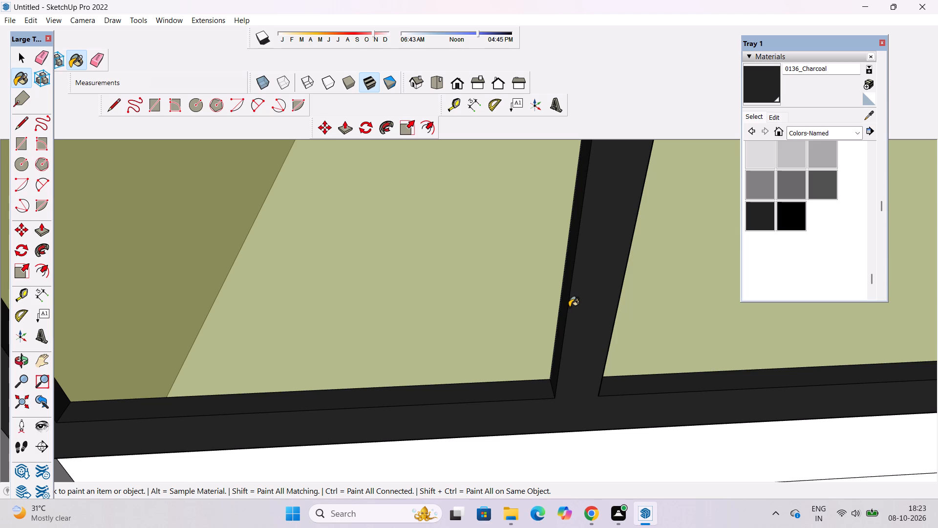
Paint the inner top faces of both lower panes and the frame's outer bottom edge on the ground-floor window with 0136_Charcoal.
key(o)
scroll(559, 312, down, 4)
drag(596, 374, 566, 102)
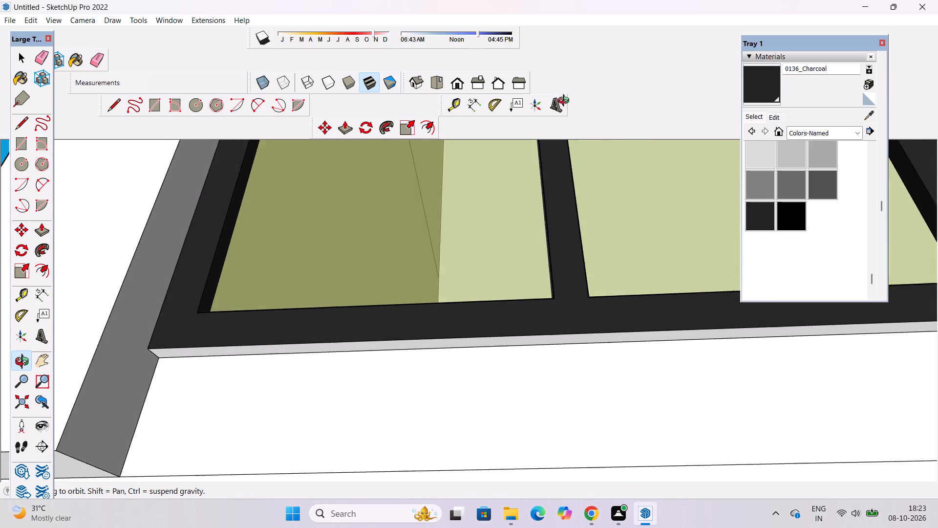
drag(566, 102, 566, 97)
scroll(515, 268, down, 4)
shift+drag(512, 288, 461, 335)
click(764, 88)
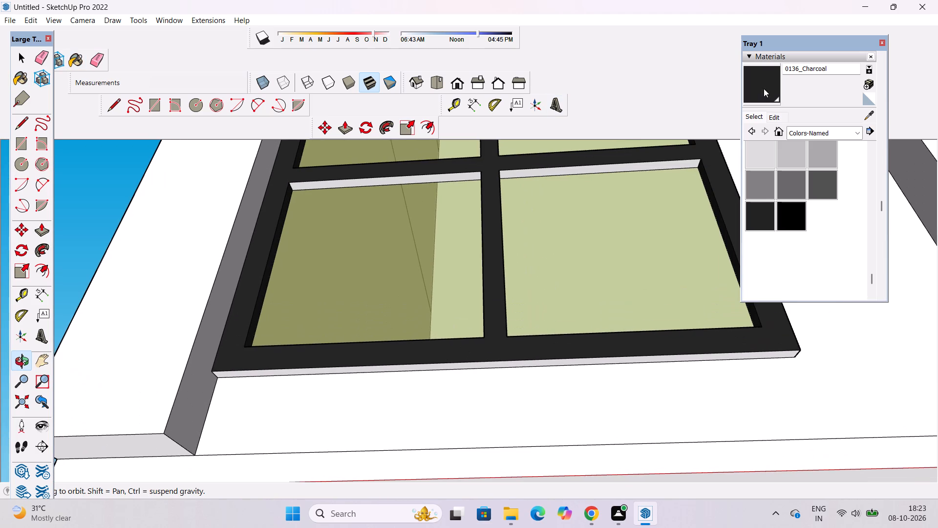
click(601, 167)
click(479, 176)
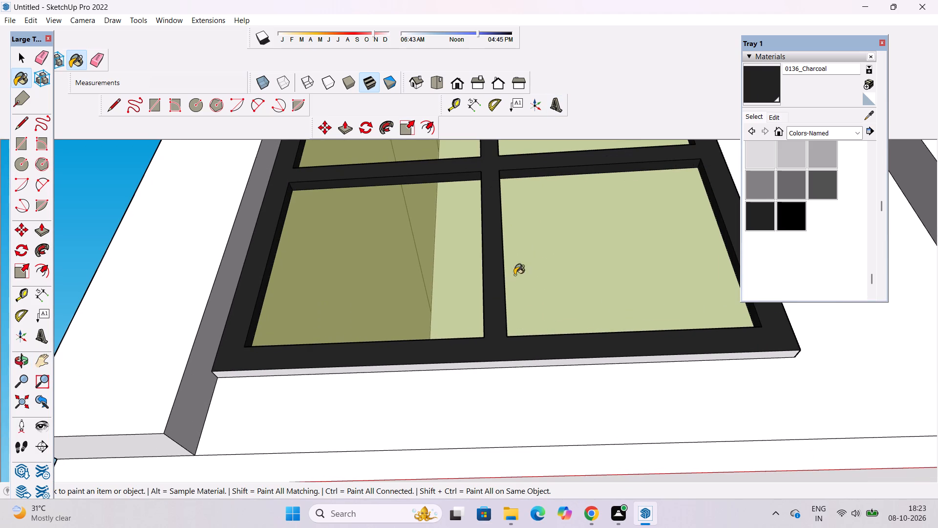
click(547, 365)
On the four-pane window one floor above, paint the crossbar's underside over the lower-right pane with 0136_Charcoal.
scroll(486, 346, down, 7)
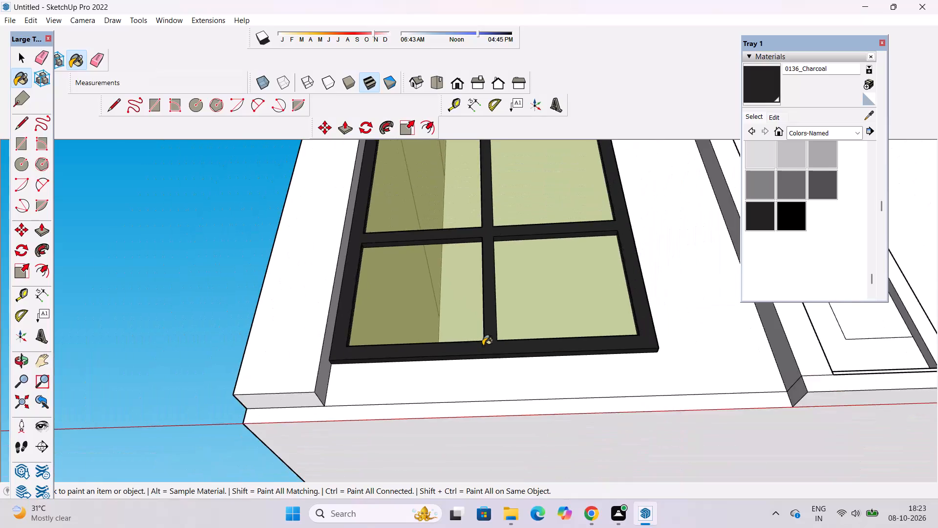
scroll(483, 346, down, 4)
scroll(480, 345, up, 4)
key(o)
scroll(480, 345, down, 4)
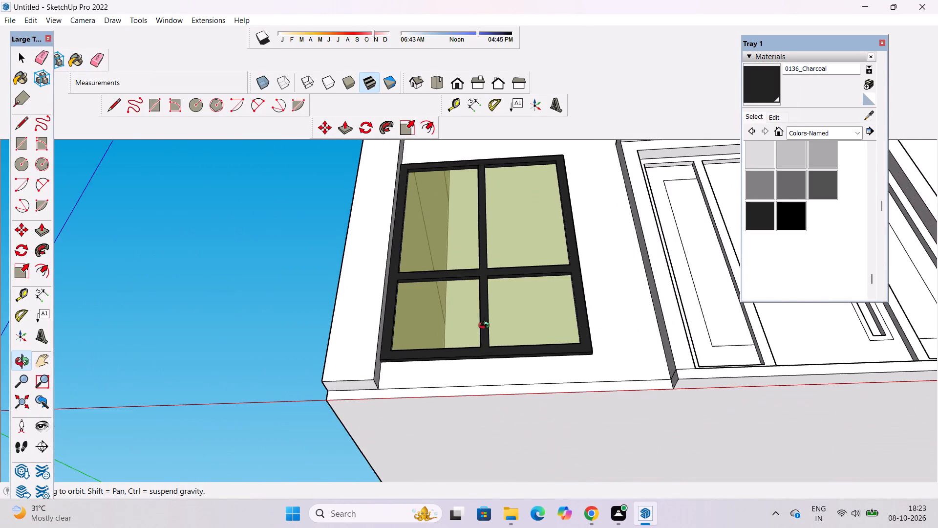
shift+drag(516, 298, 442, 462)
scroll(428, 311, down, 5)
shift+drag(465, 250, 462, 396)
scroll(435, 387, up, 9)
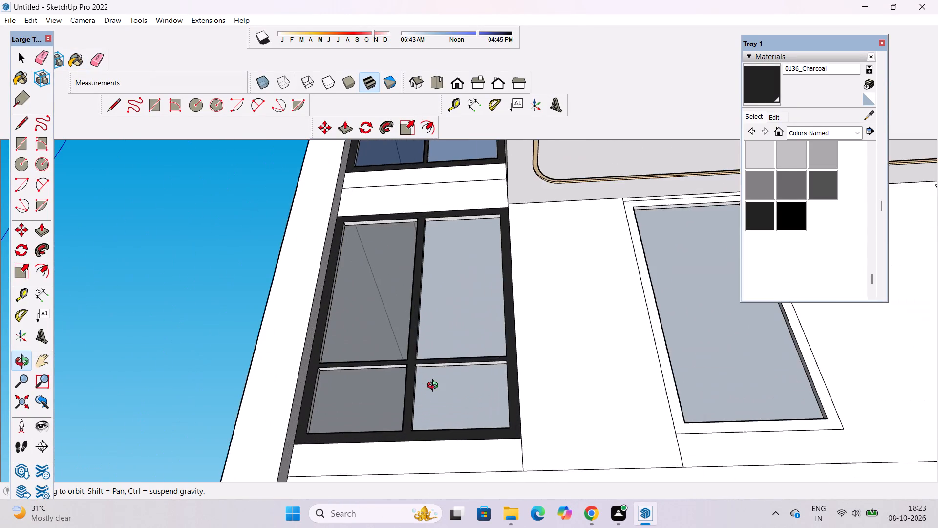
drag(435, 387, 440, 384)
scroll(439, 384, up, 2)
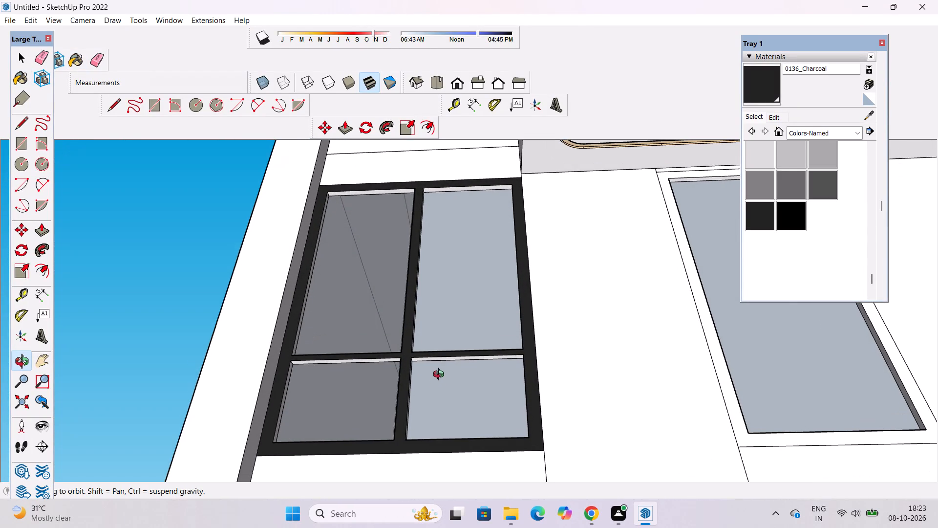
click(768, 83)
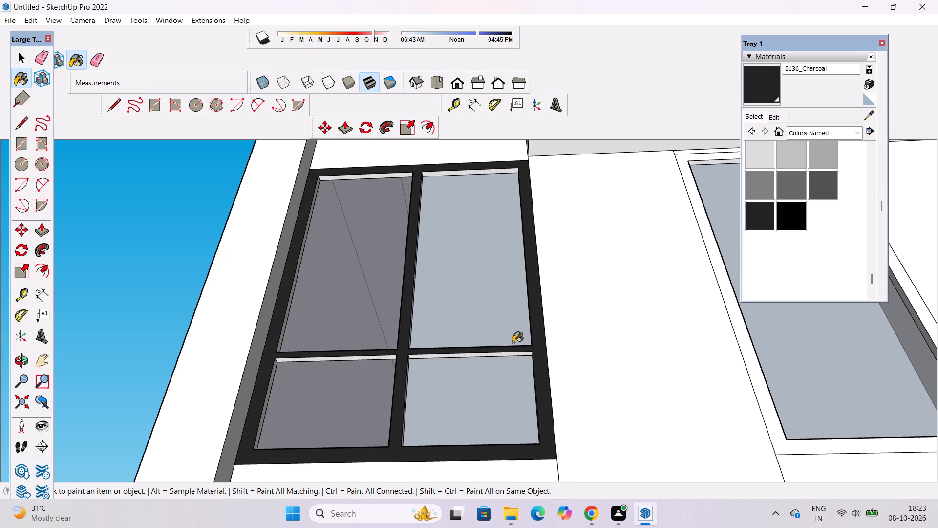
scroll(506, 355, up, 9)
click(521, 346)
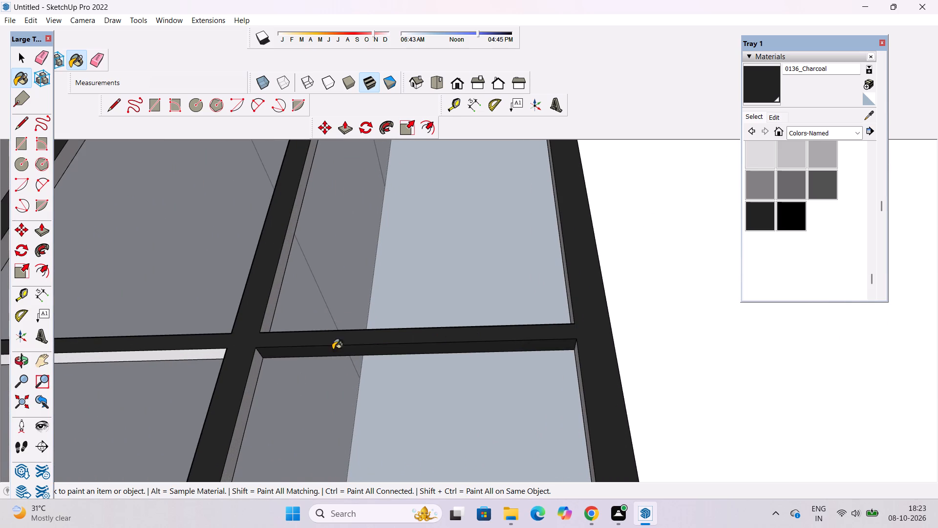
Paint the inner side faces of this window's two right-hand panes and the crossbar's underside over the lower-left pane with 0136_Charcoal.
scroll(244, 372, up, 3)
click(250, 371)
click(254, 368)
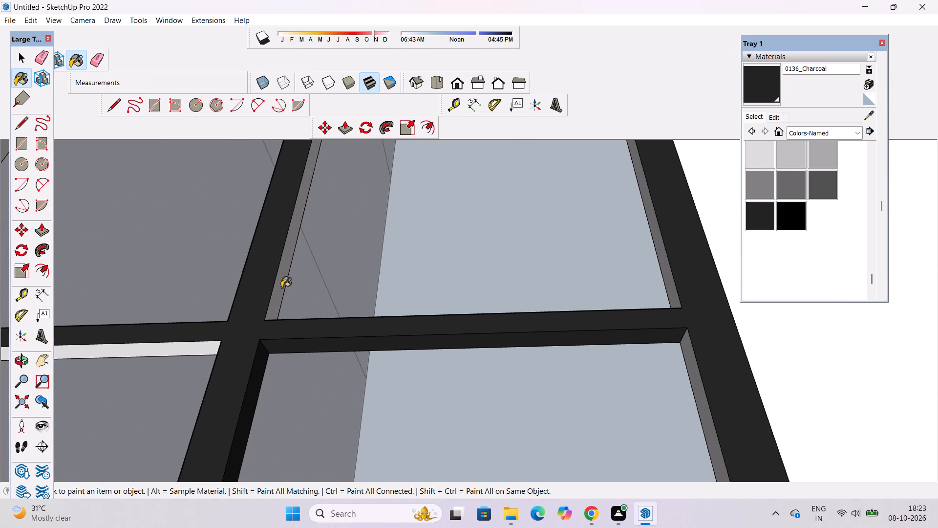
click(281, 287)
click(210, 348)
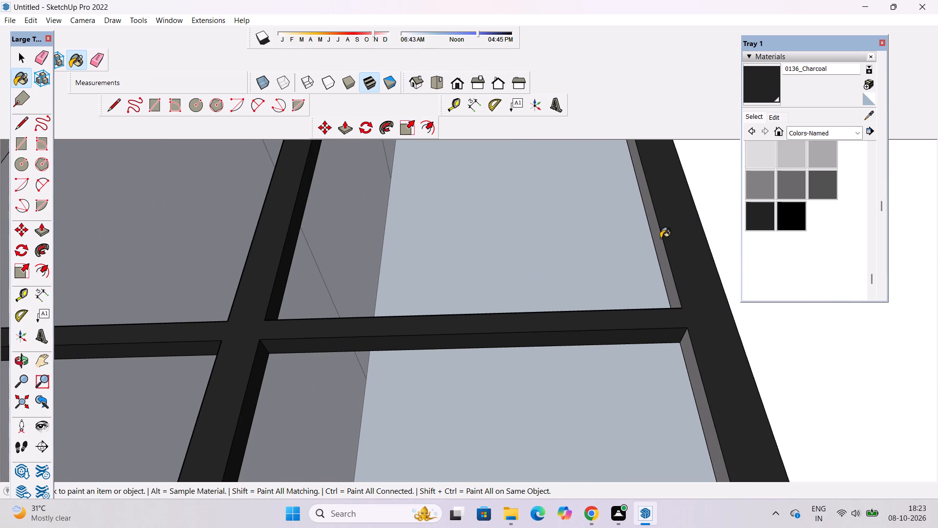
click(660, 234)
click(690, 352)
Paint the inner faces of the left frame side beside this window's lower-left and upper-left panes with 0136_Charcoal.
scroll(598, 306, down, 4)
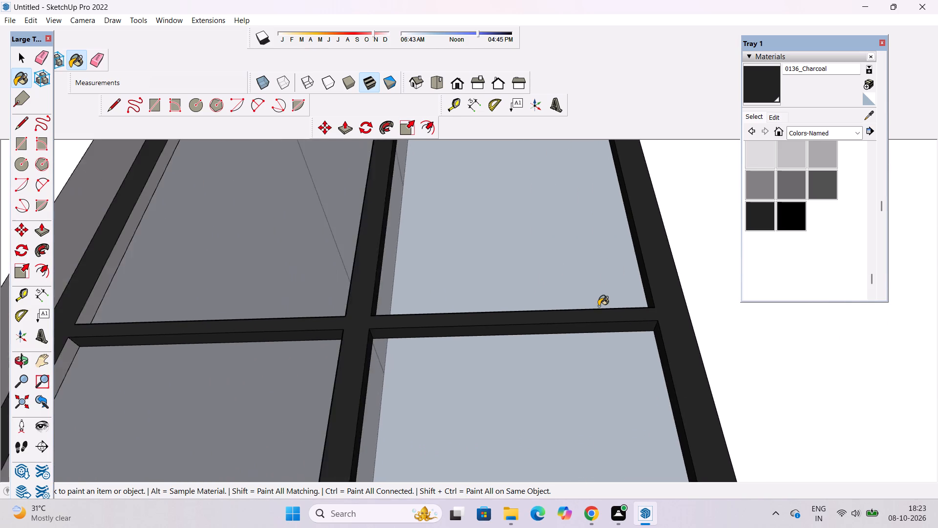
scroll(598, 306, down, 6)
scroll(296, 359, up, 11)
click(283, 327)
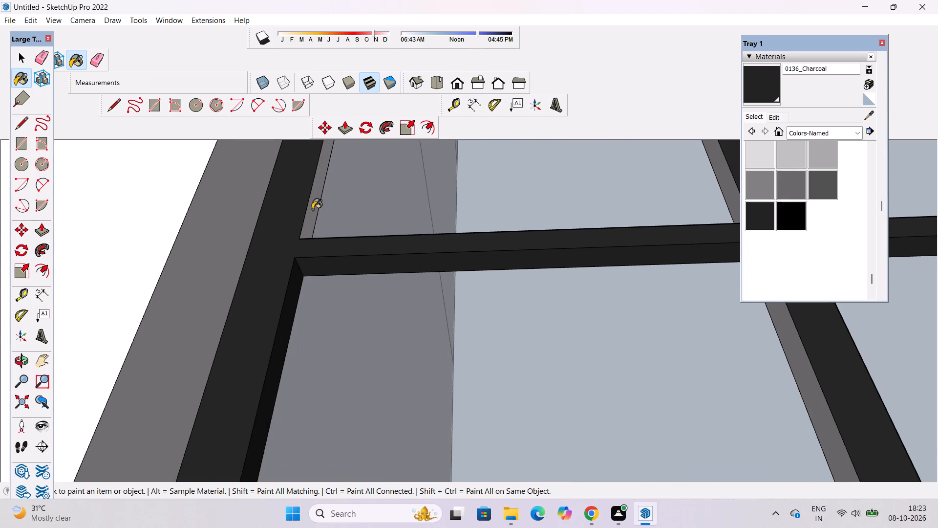
click(312, 210)
Paint the inner top faces above this window's two upper panes with 0136_Charcoal.
scroll(293, 448, down, 17)
scroll(414, 258, up, 5)
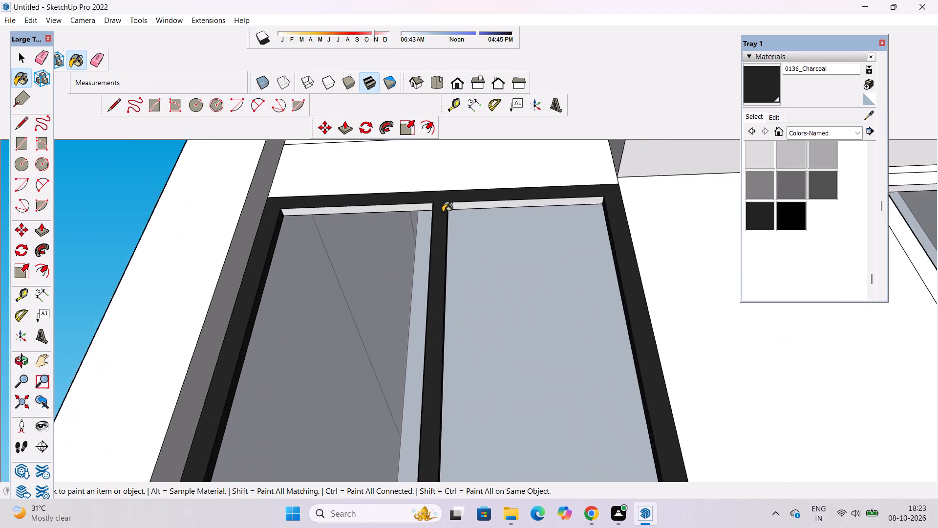
scroll(443, 212, up, 10)
click(465, 201)
click(398, 202)
On the next four-pane window up, paint the crossbar's underside over both lower panes with 0136_Charcoal.
scroll(478, 458, down, 5)
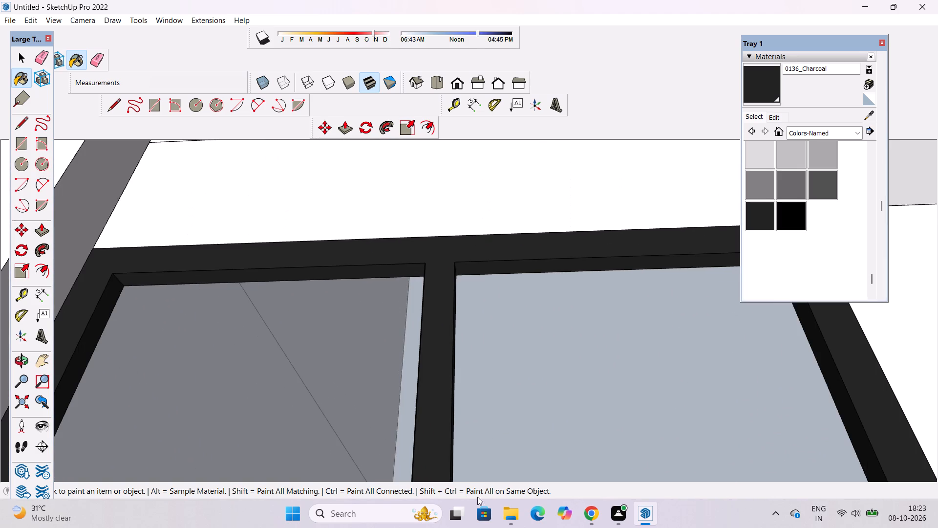
scroll(477, 497, down, 9)
scroll(549, 306, down, 15)
scroll(487, 210, up, 4)
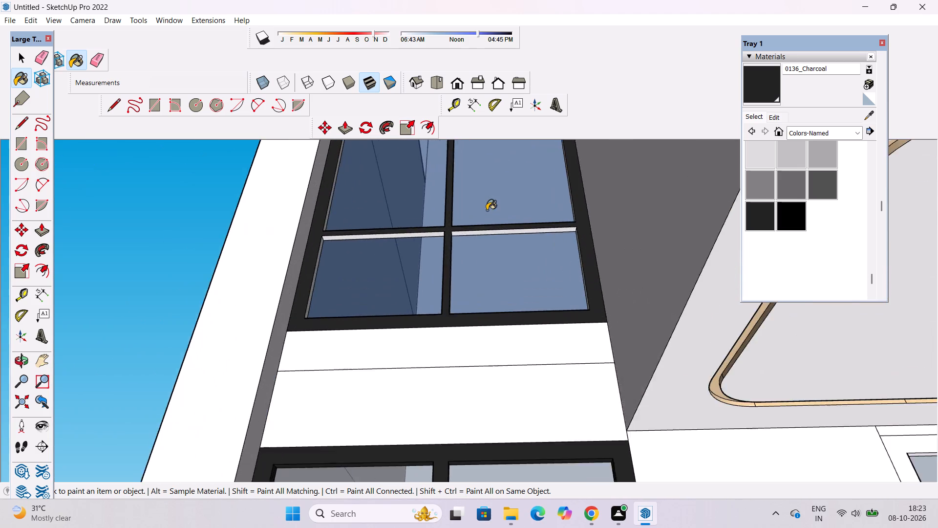
scroll(487, 210, up, 12)
click(464, 234)
click(394, 233)
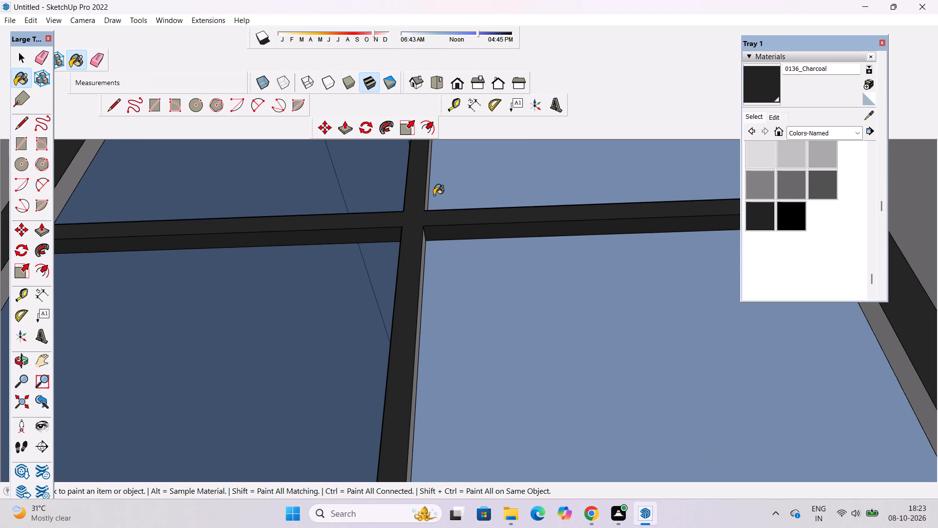
Paint the central mullion's right-hand side faces, above and below this window's crossbar, with 0136_Charcoal.
scroll(434, 195, up, 16)
click(377, 219)
scroll(408, 204, down, 9)
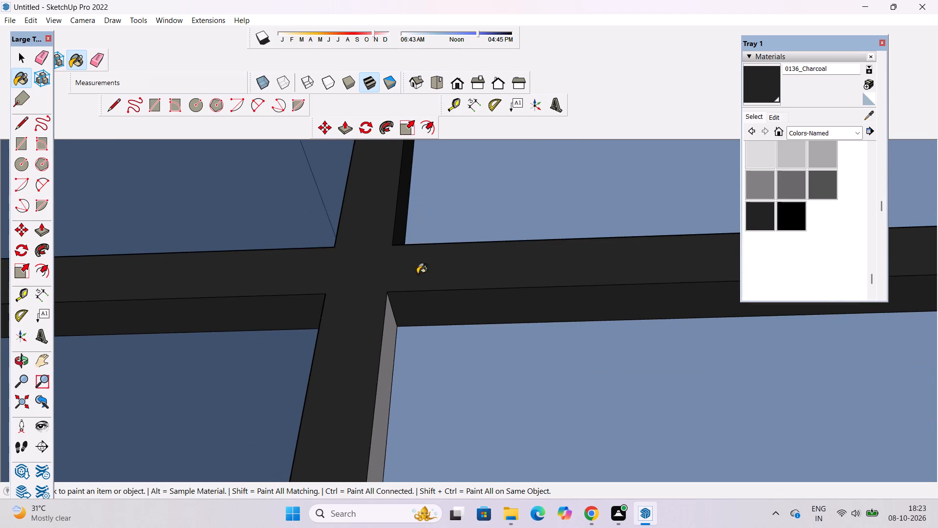
scroll(409, 330, up, 3)
click(385, 332)
Paint the inner side faces around this window's two left-hand panes, on the left frame and mullion, with 0136_Charcoal.
scroll(607, 263, down, 16)
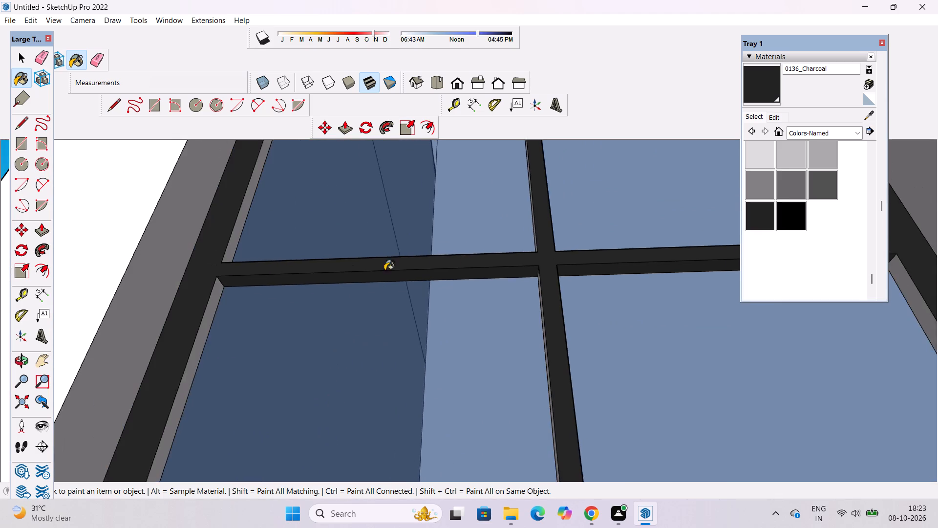
scroll(264, 290, up, 4)
scroll(210, 309, up, 4)
click(174, 302)
click(215, 208)
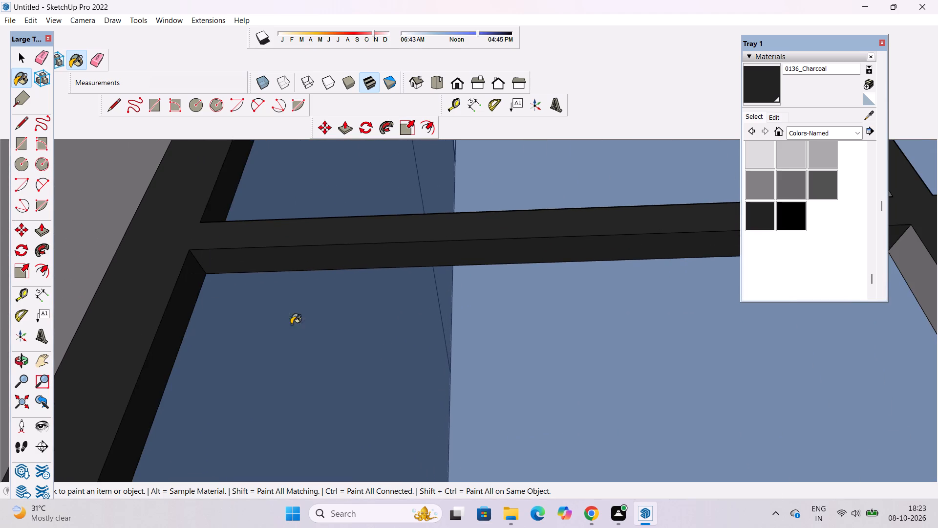
scroll(317, 374, down, 15)
scroll(359, 338, up, 15)
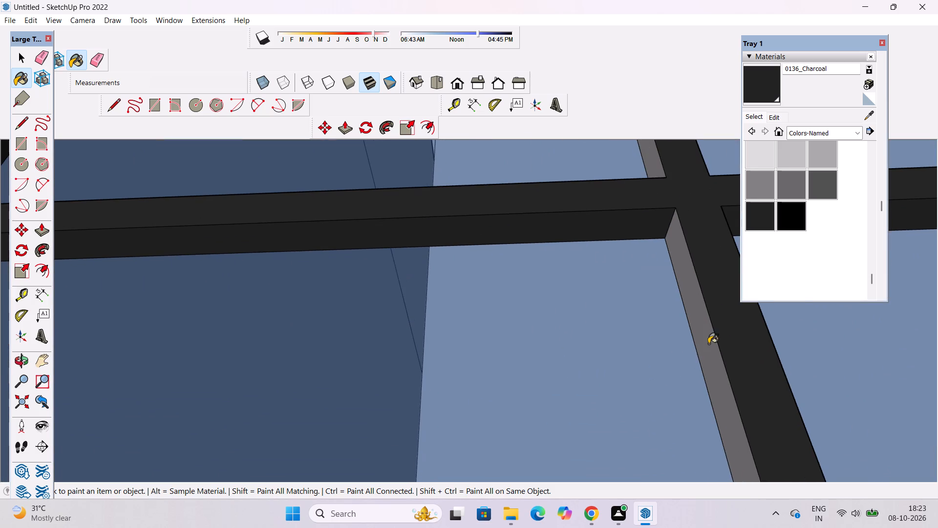
click(709, 339)
scroll(602, 389, down, 6)
click(638, 213)
Paint the inner faces of this window's right frame side, beside the lower-right and upper-right panes, with 0136_Charcoal.
scroll(496, 333, down, 5)
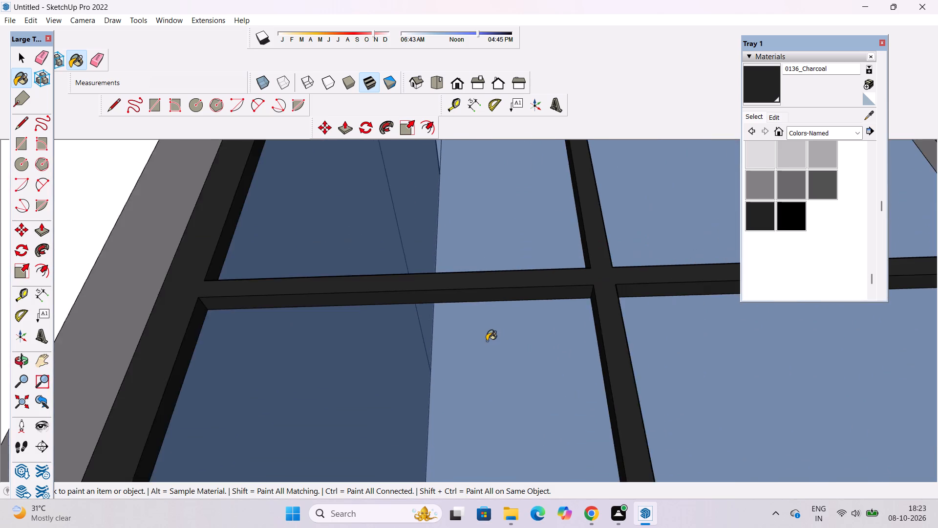
scroll(487, 341, down, 10)
scroll(675, 389, up, 9)
click(725, 322)
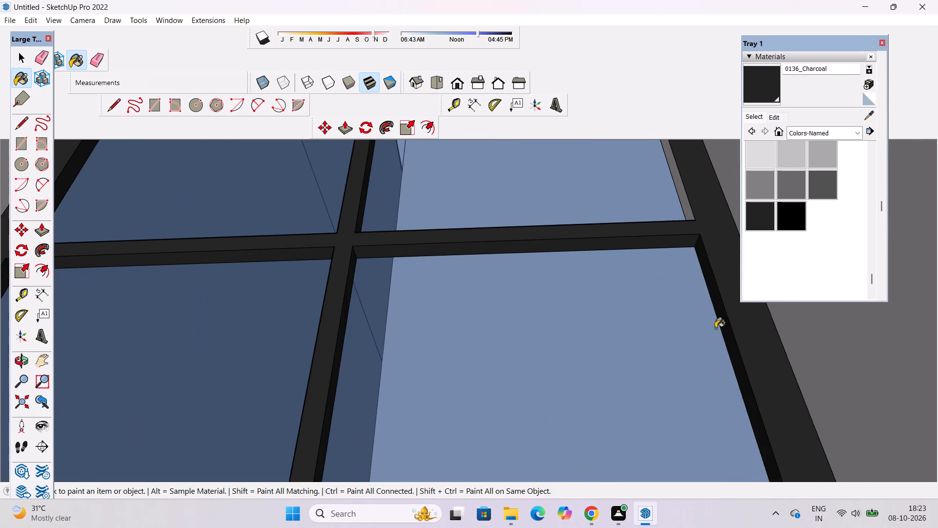
scroll(603, 474, down, 5)
scroll(660, 254, up, 7)
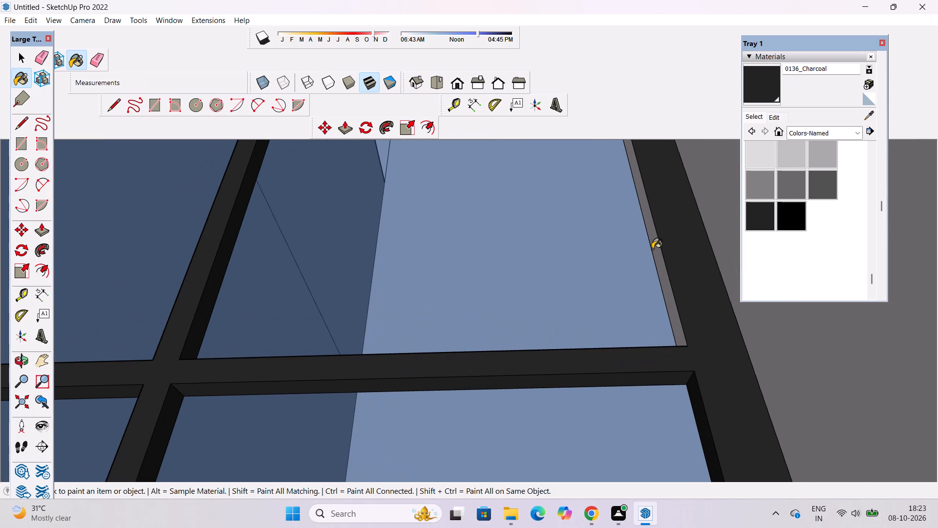
click(652, 249)
click(652, 249)
click(660, 259)
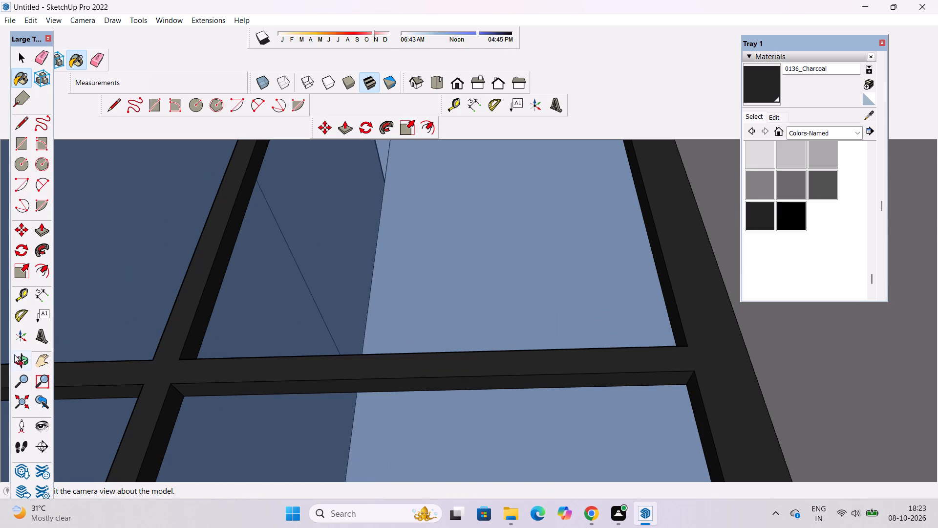
Paint the upward-facing inner faces of this window's crossbar and bottom frame member, across all four panes, with 0136_Charcoal.
click(13, 352)
scroll(542, 269, down, 5)
drag(571, 270, 535, 465)
scroll(534, 365, down, 7)
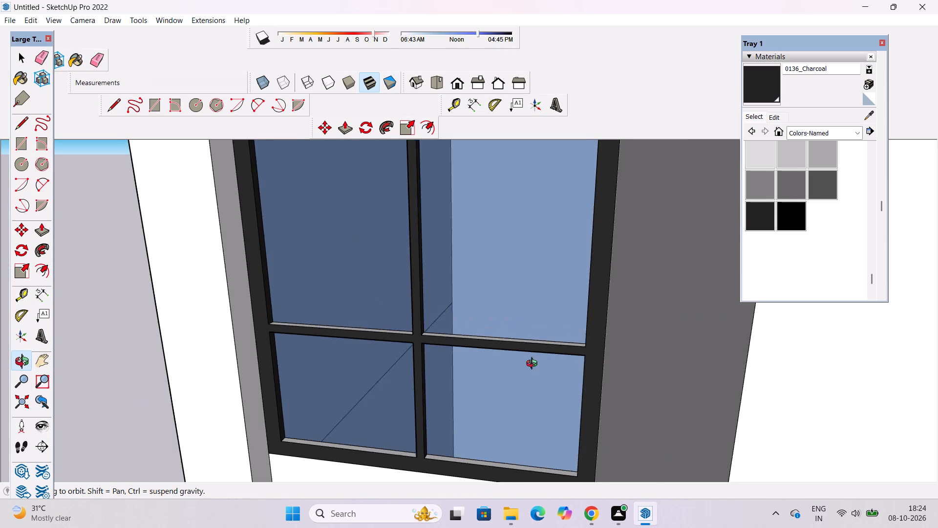
drag(533, 368, 527, 428)
click(768, 87)
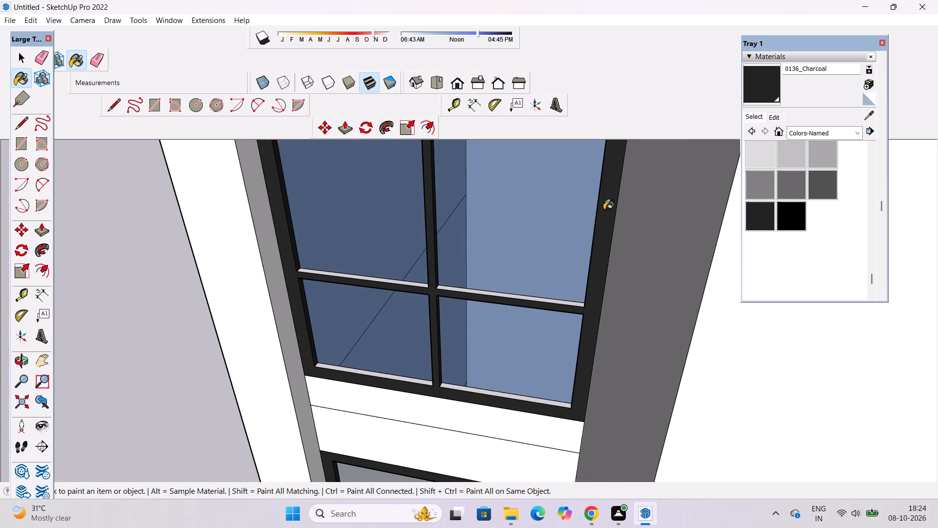
scroll(413, 292, up, 14)
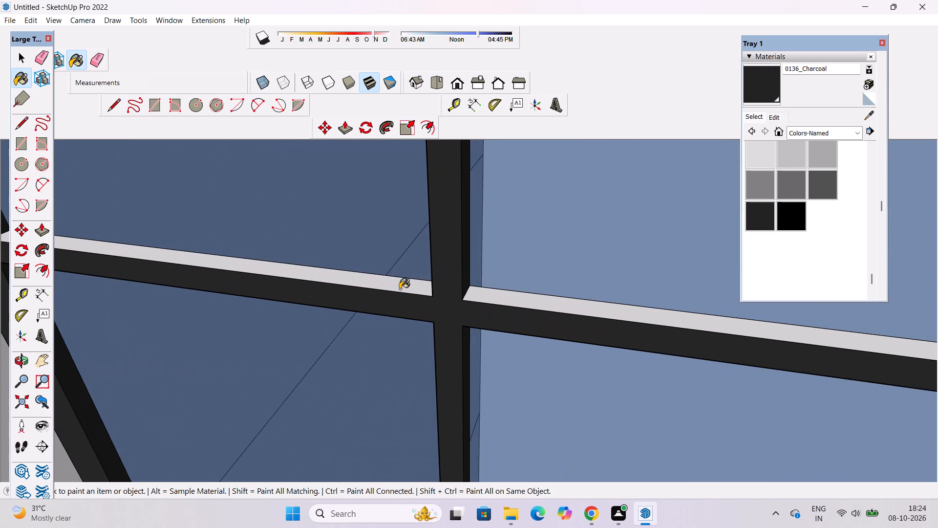
click(400, 289)
click(476, 297)
scroll(441, 255, down, 9)
scroll(461, 414, up, 5)
click(482, 468)
click(412, 453)
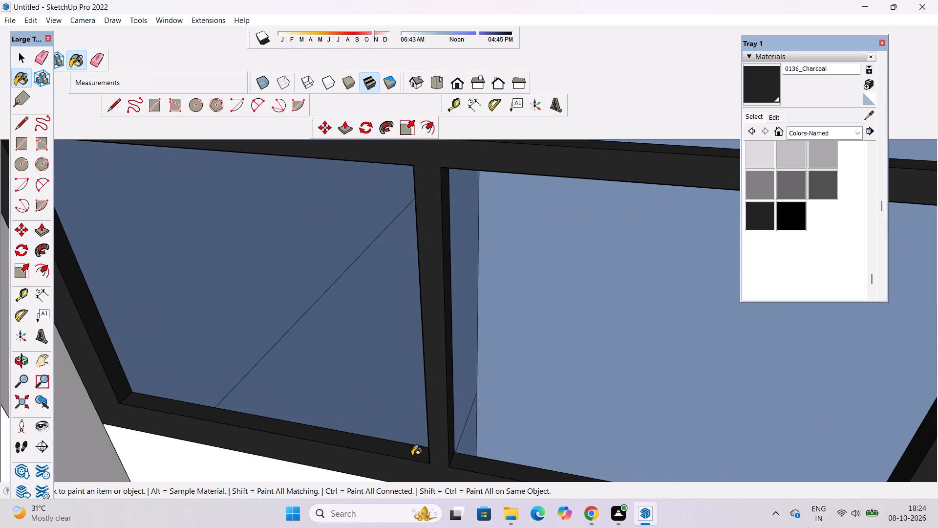
Paint the inner top faces above the same window's two upper panes with 0136_Charcoal.
key(o)
scroll(414, 458, down, 6)
drag(417, 473, 432, 381)
scroll(434, 368, down, 5)
shift+drag(436, 377, 507, 527)
scroll(484, 345, down, 6)
drag(419, 364, 509, 254)
scroll(470, 330, up, 5)
drag(510, 315, 449, 272)
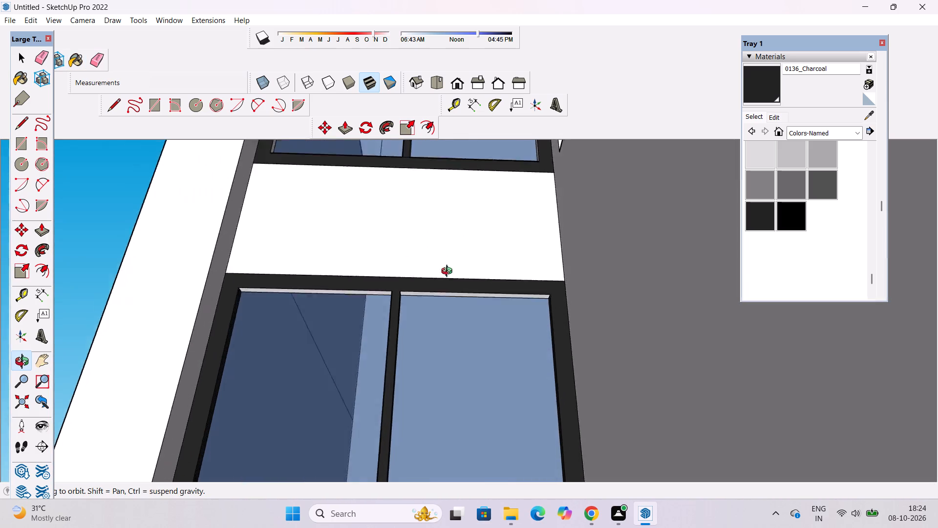
drag(449, 272, 429, 242)
scroll(398, 287, up, 5)
shift+drag(397, 287, 438, 319)
drag(401, 343, 416, 326)
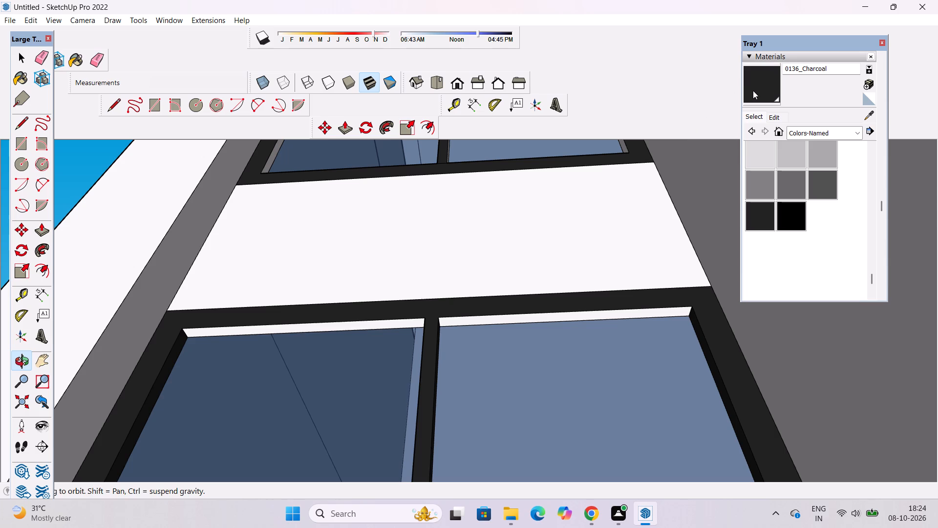
click(766, 90)
scroll(591, 327, up, 4)
click(590, 314)
click(331, 320)
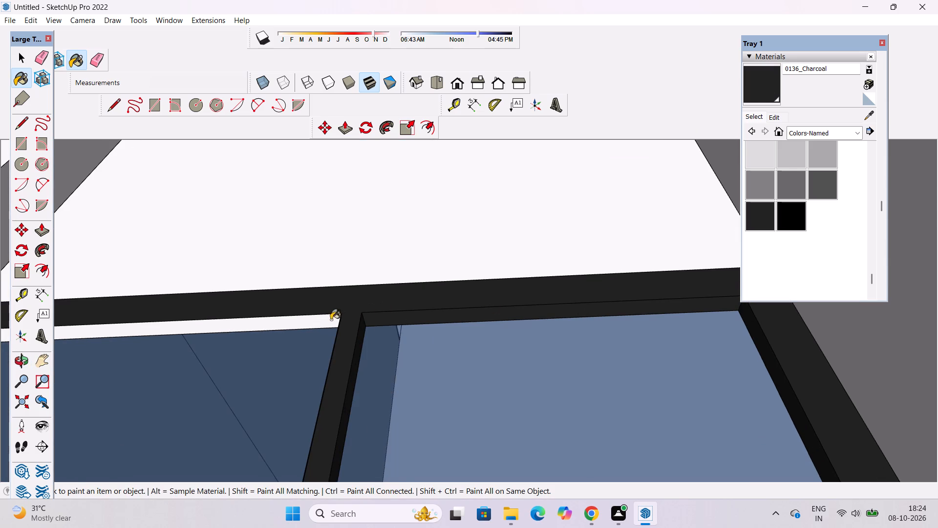
On the next four-pane window up, paint both upper panes' inner top faces and the upper mullion's right-hand face with 0136_Charcoal.
scroll(533, 292, down, 6)
key(o)
scroll(528, 285, down, 6)
drag(538, 255, 539, 276)
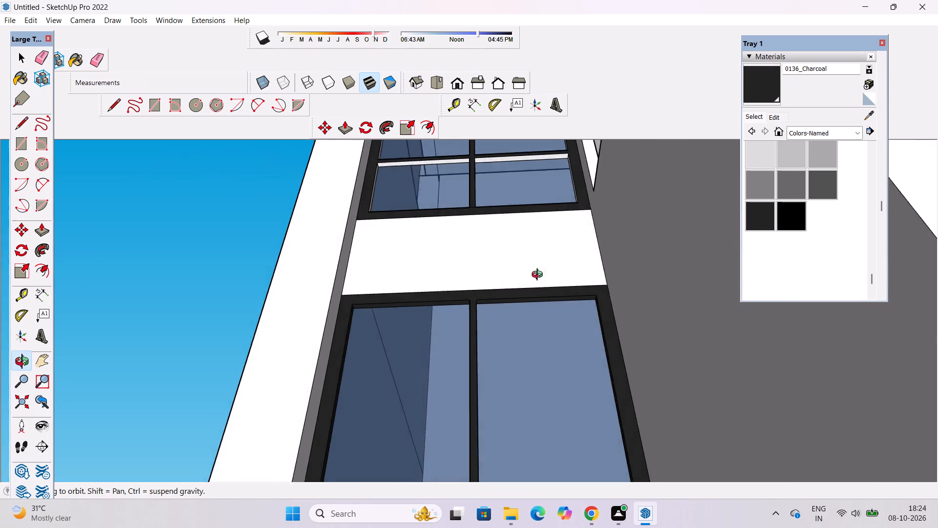
drag(539, 276, 522, 383)
scroll(482, 263, down, 4)
shift+drag(481, 242, 498, 463)
scroll(499, 382, up, 4)
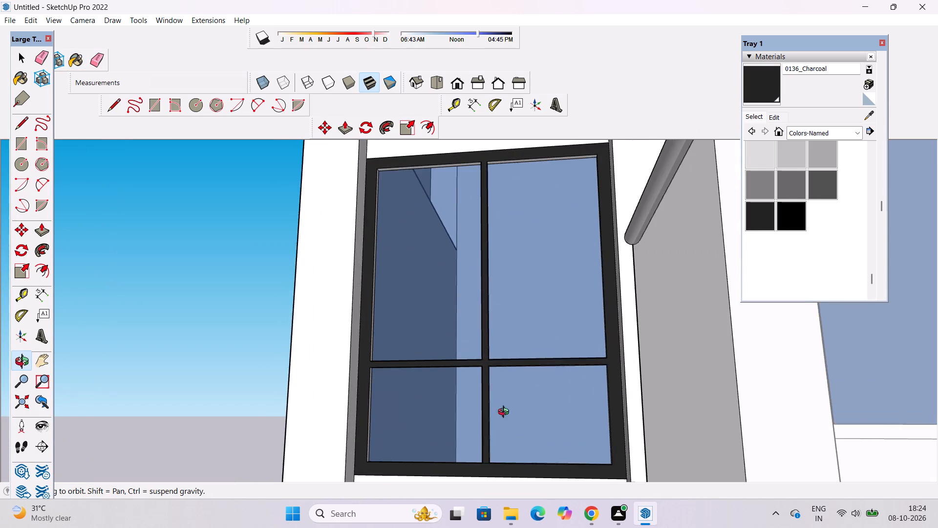
drag(506, 408, 499, 314)
click(763, 92)
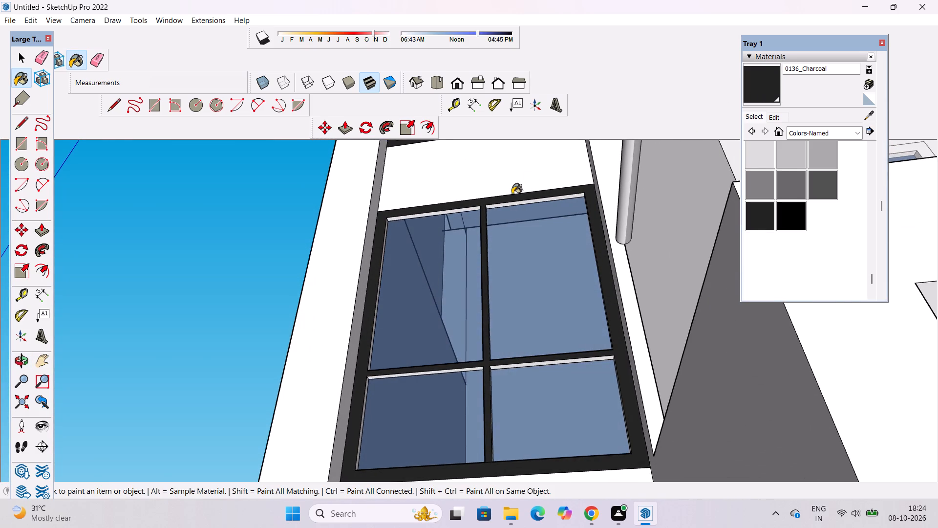
scroll(502, 200, up, 10)
click(493, 211)
scroll(466, 224, up, 9)
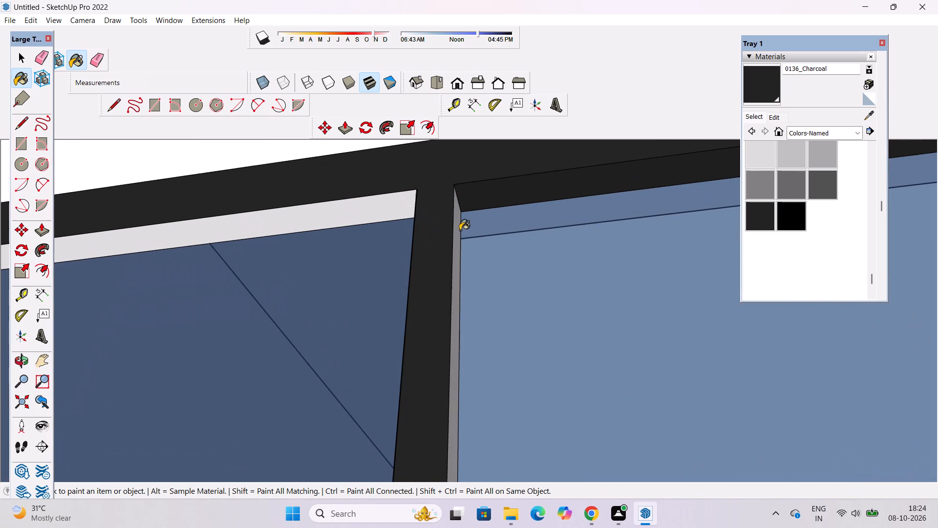
click(458, 230)
click(408, 198)
Paint this window's remaining inner side faces around the two upper panes with 0136_Charcoal.
scroll(648, 178, down, 9)
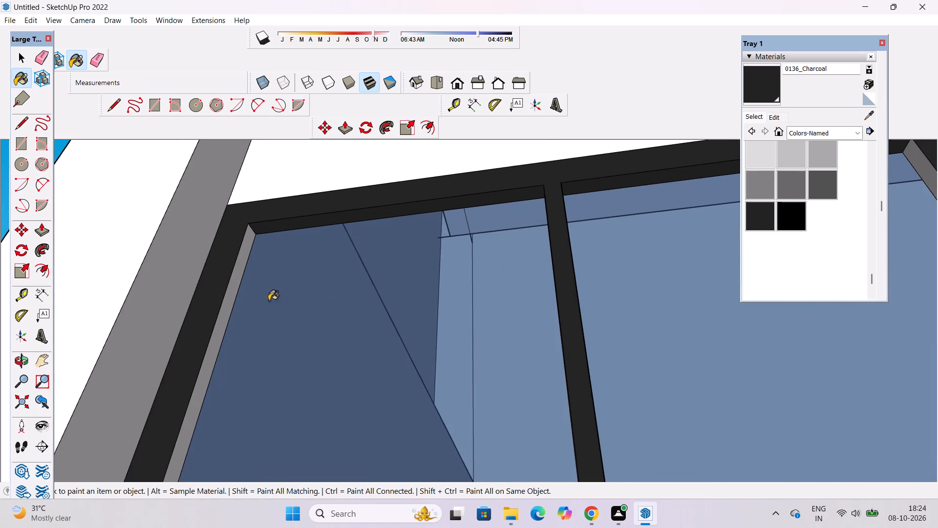
scroll(260, 301, up, 4)
click(224, 257)
scroll(332, 205, down, 9)
scroll(376, 294, up, 5)
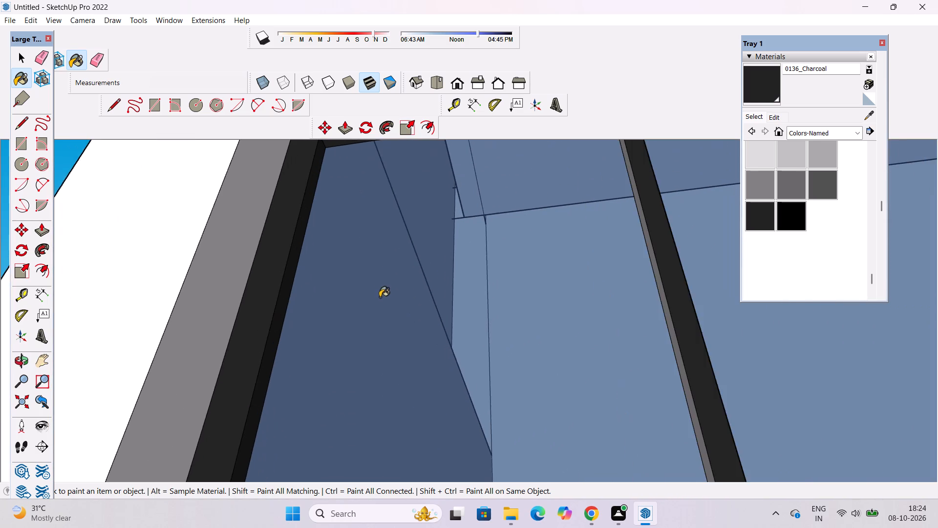
scroll(509, 307, up, 4)
click(717, 226)
scroll(431, 281, down, 11)
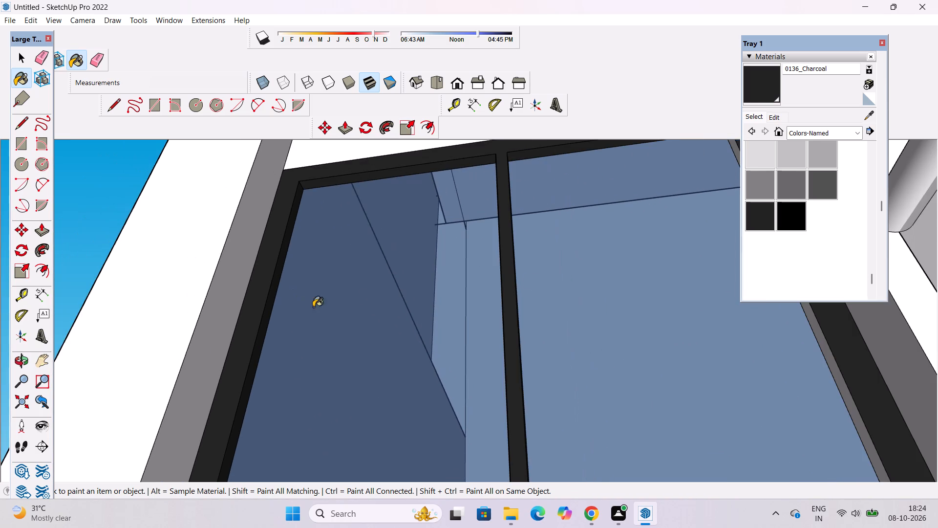
scroll(664, 273, up, 5)
click(704, 251)
Paint the crossbar's underside over this window's two lower panes with 0136_Charcoal.
scroll(657, 245, down, 6)
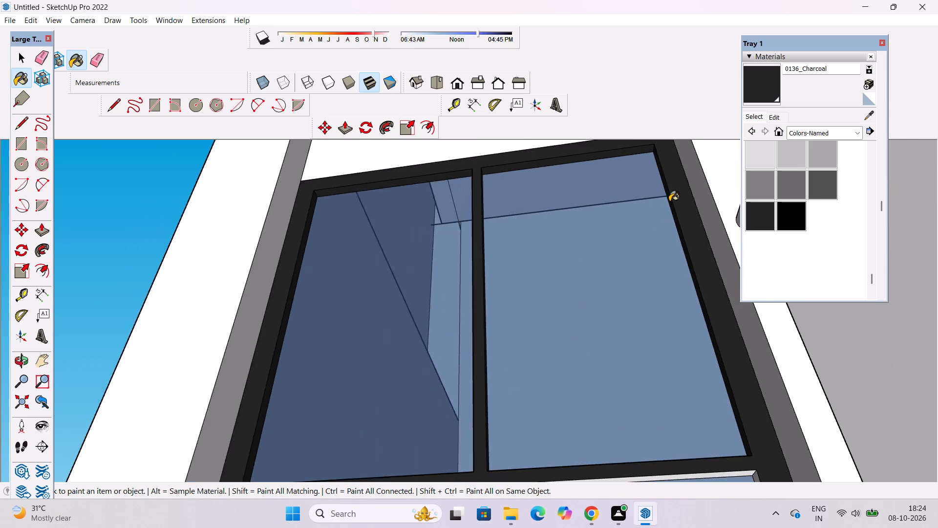
scroll(669, 201, down, 7)
scroll(637, 369, up, 8)
click(580, 303)
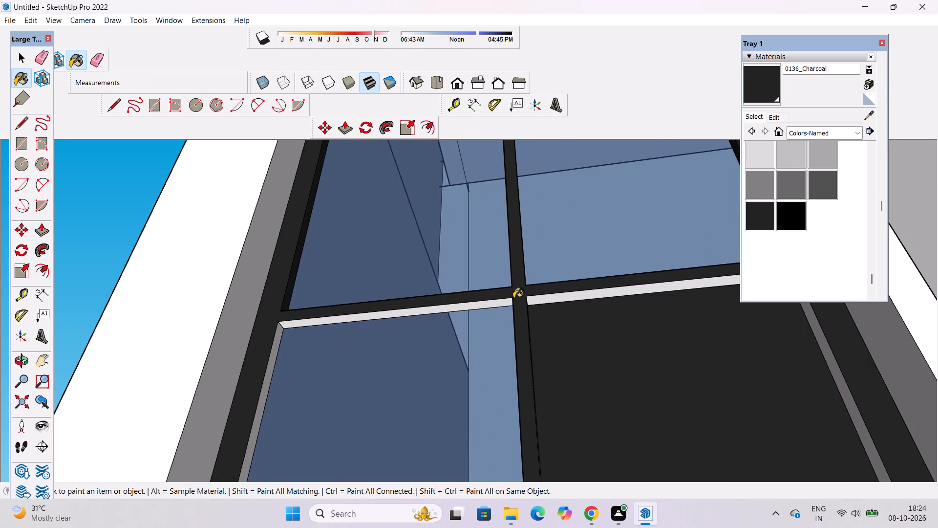
key(ctrl+z)
click(544, 300)
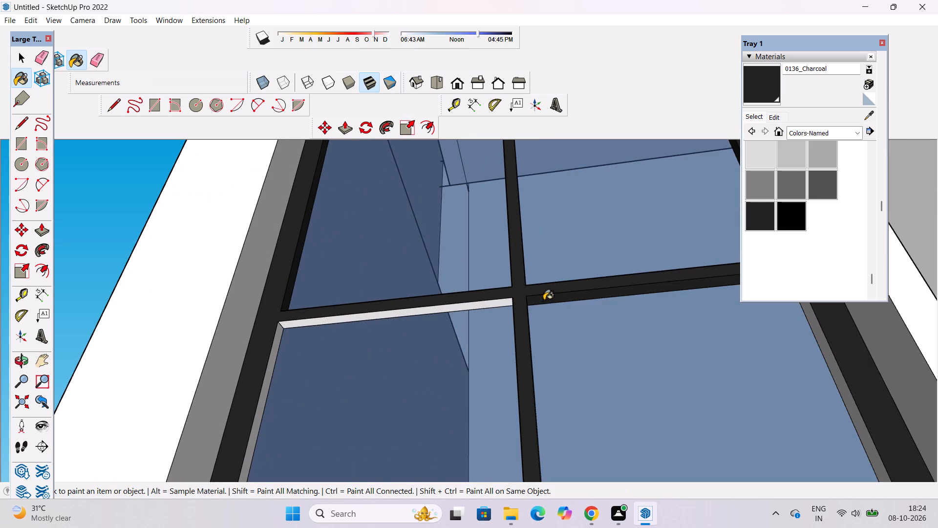
click(505, 303)
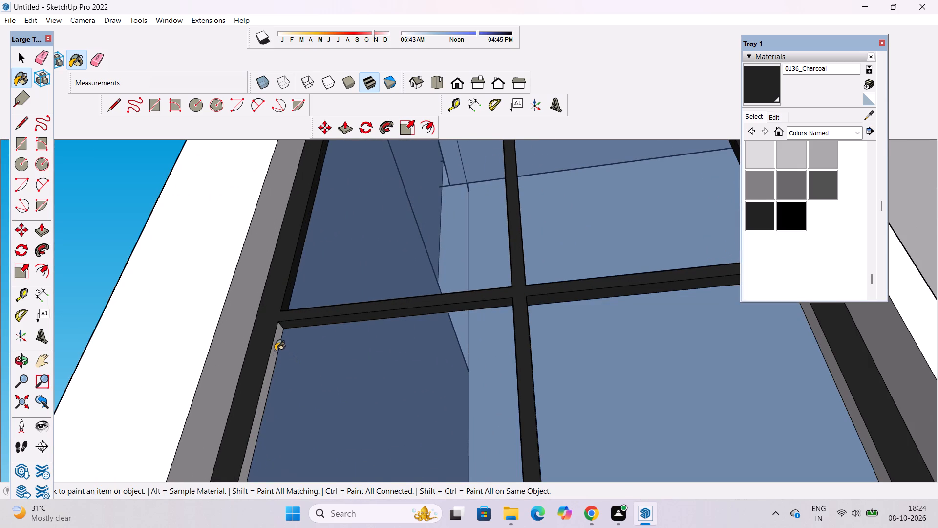
Paint the inner left face of the lower-left pane and both inner side faces of the lower-right pane with 0136_Charcoal.
click(275, 351)
scroll(442, 268, down, 5)
scroll(671, 298, up, 8)
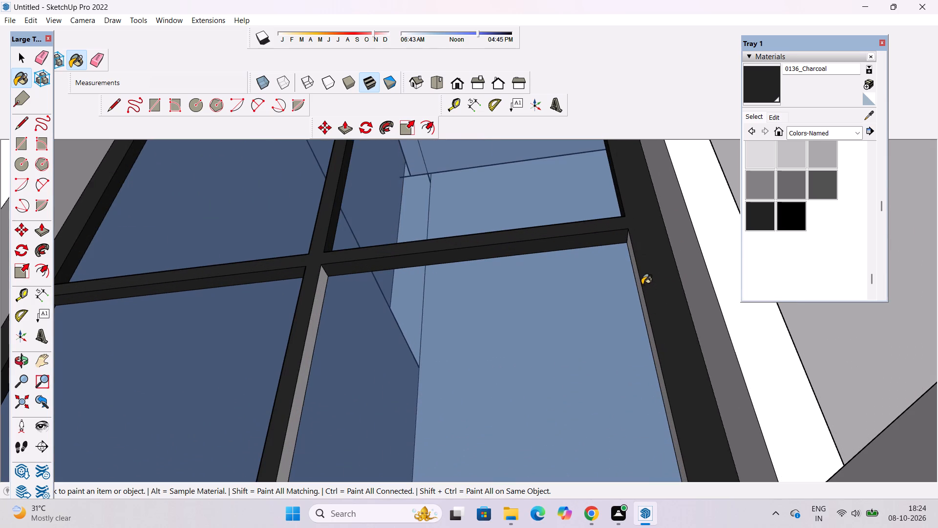
click(639, 279)
click(315, 322)
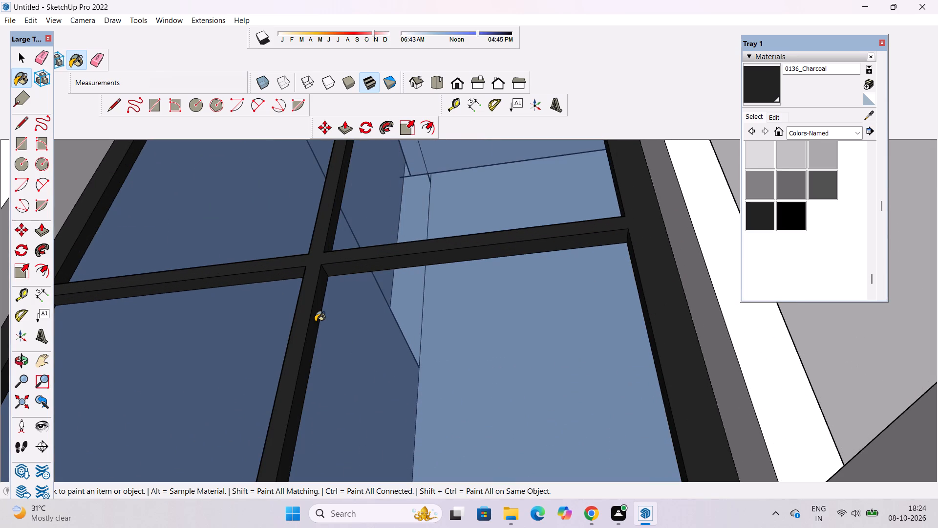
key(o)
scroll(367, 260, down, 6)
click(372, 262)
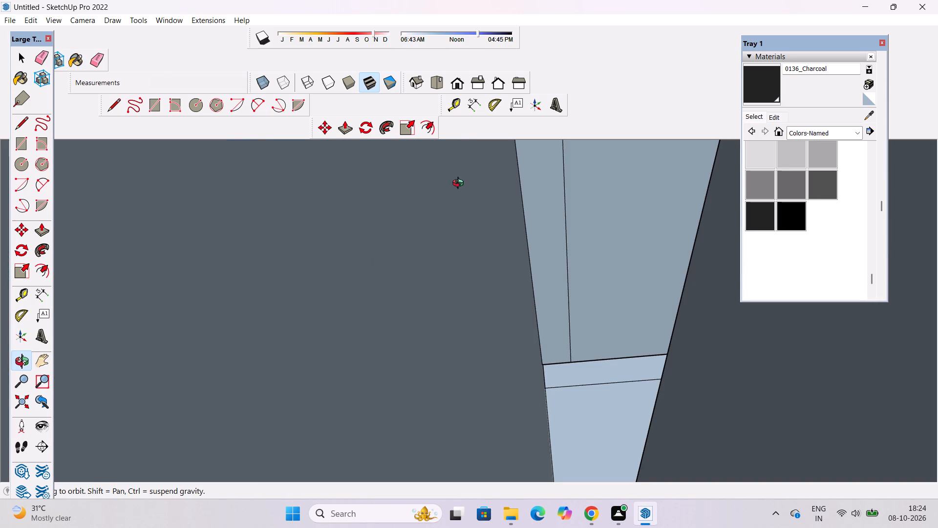
On the top floor's four-pane window, paint both upper panes' inner top faces and inner left side faces with 0136_Charcoal.
click(451, 87)
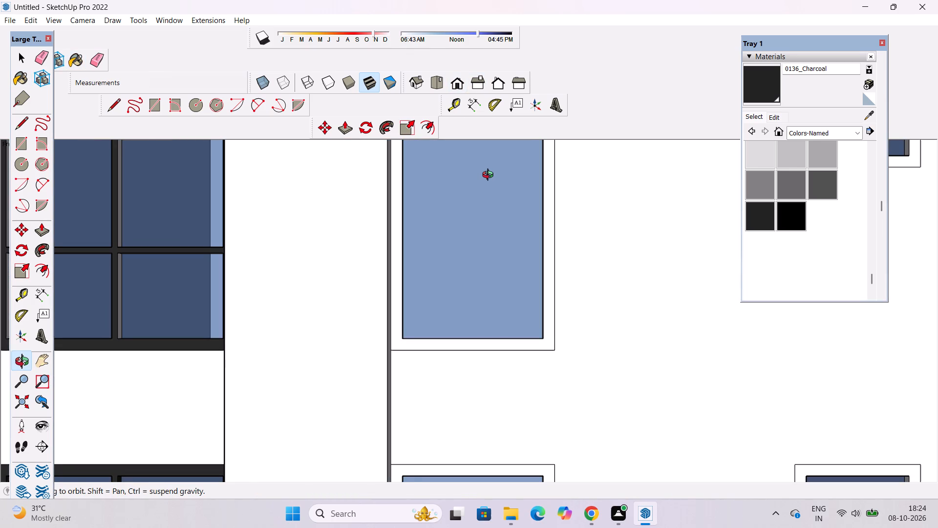
scroll(490, 176, down, 2)
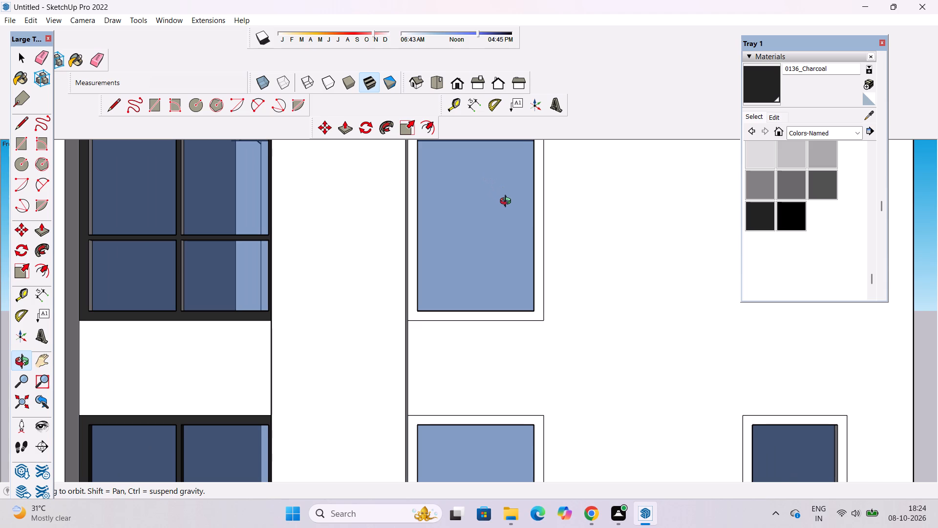
shift+drag(503, 255, 532, 209)
scroll(532, 209, down, 5)
drag(371, 245, 274, 259)
scroll(329, 209, up, 2)
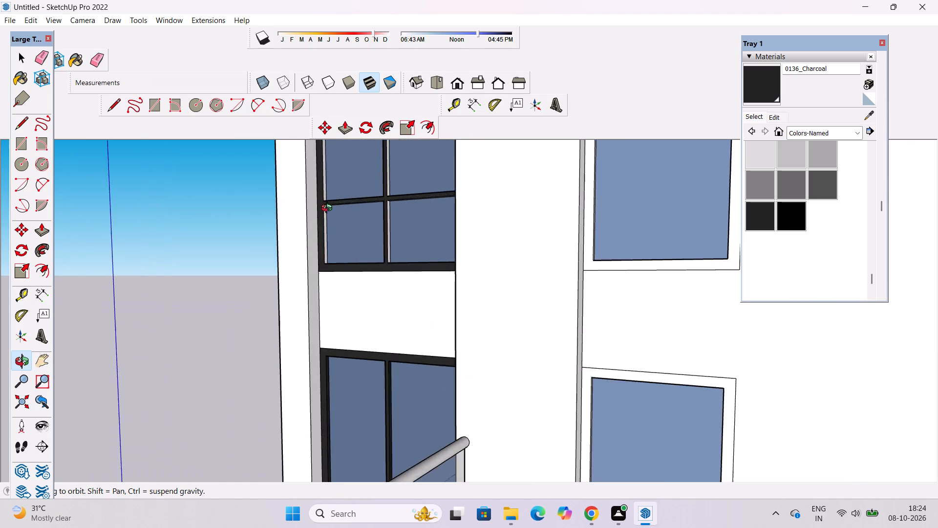
scroll(329, 209, up, 6)
shift+drag(374, 198, 351, 328)
scroll(391, 310, up, 4)
drag(395, 322, 380, 266)
scroll(375, 255, down, 6)
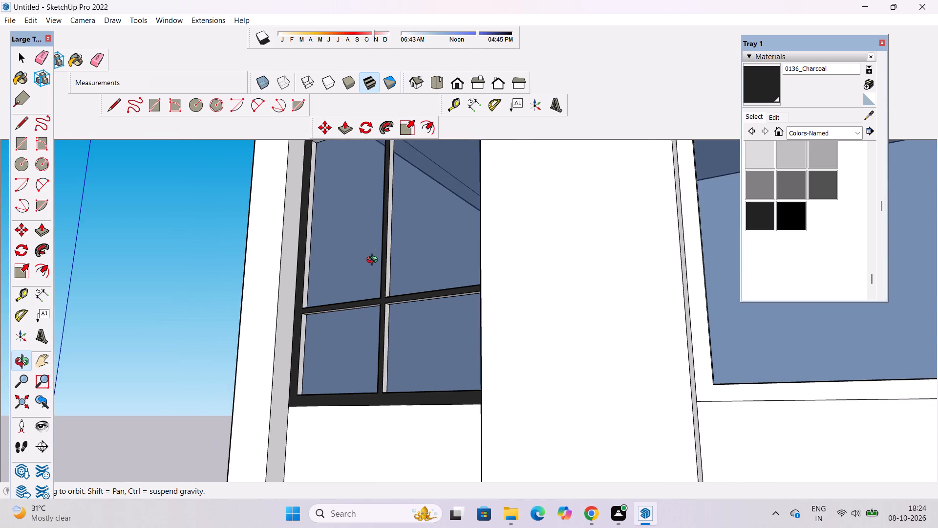
shift+drag(380, 269, 395, 318)
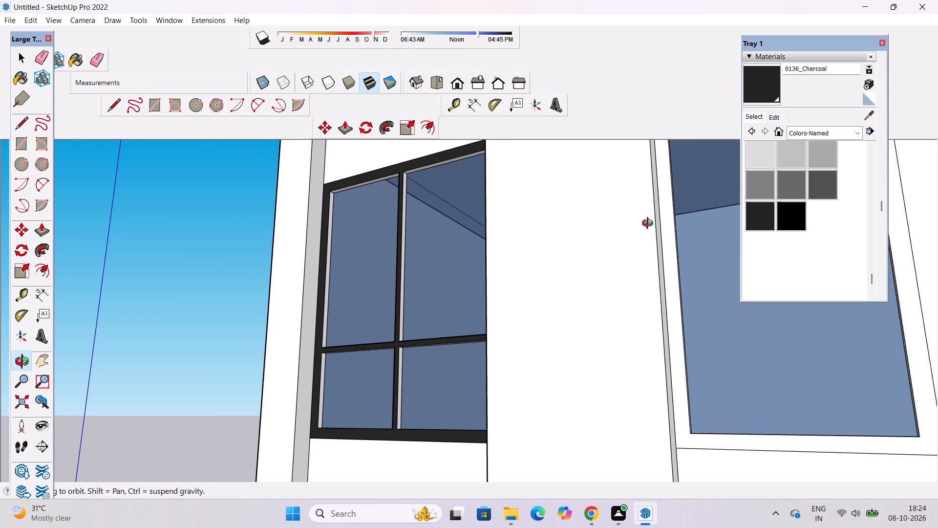
click(761, 82)
scroll(405, 211, up, 5)
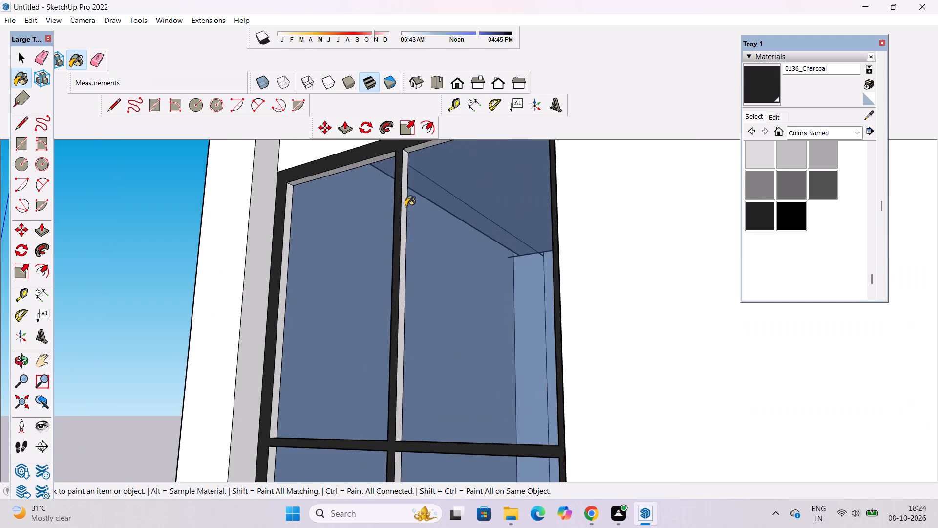
scroll(395, 290, down, 4)
scroll(410, 189, up, 10)
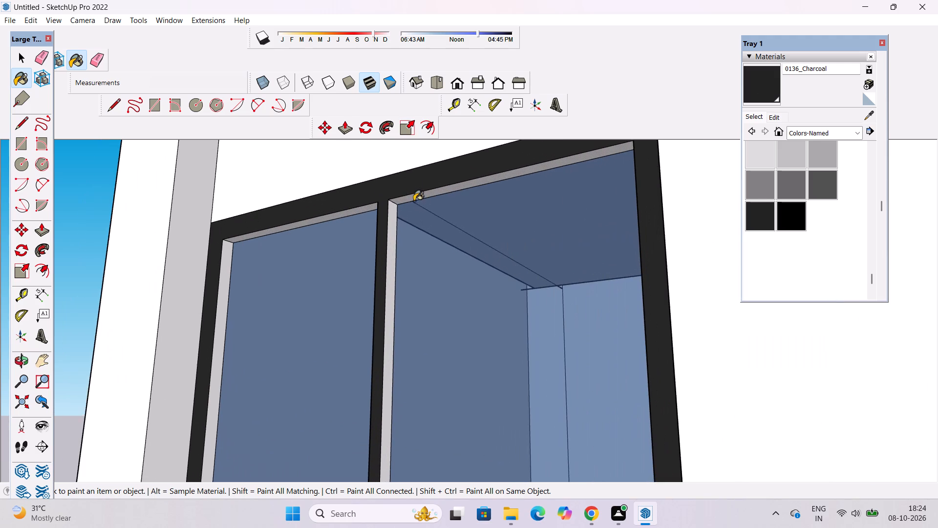
click(414, 201)
click(390, 222)
click(366, 210)
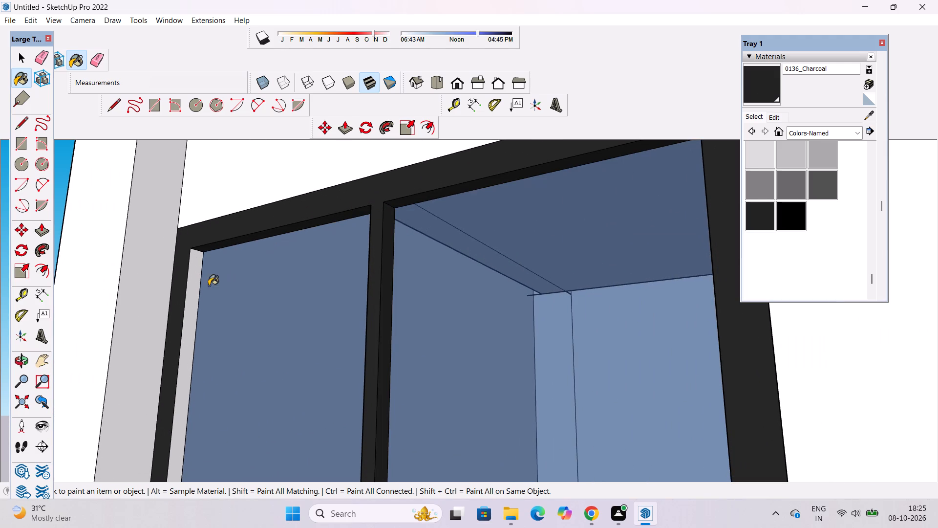
click(192, 280)
Paint the crossbar's underside and both lower panes' inner left side faces on this window with 0136_Charcoal.
scroll(447, 194, down, 13)
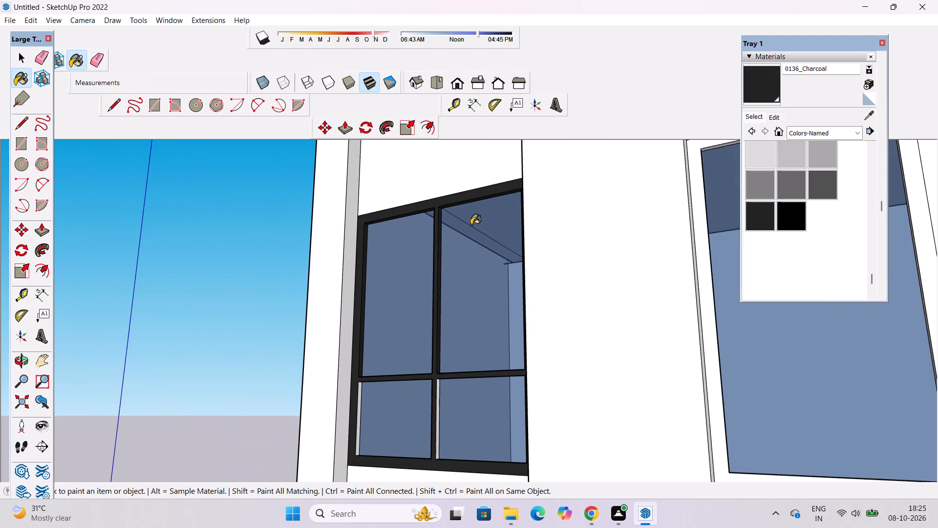
scroll(338, 431, up, 10)
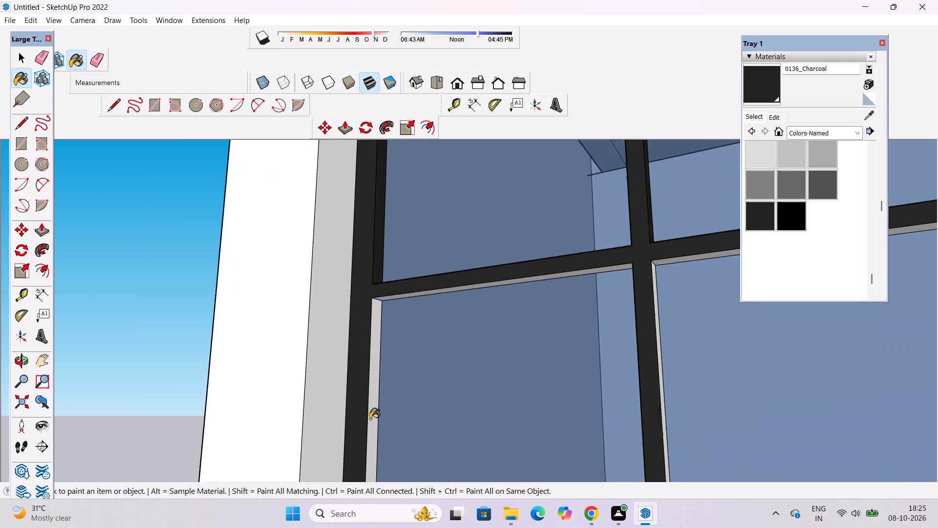
scroll(370, 419, up, 5)
click(372, 349)
click(439, 236)
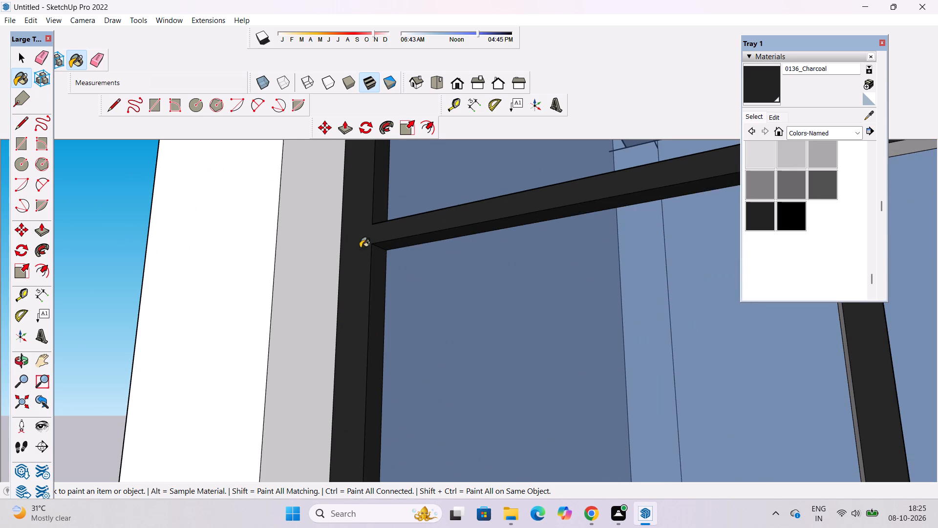
scroll(348, 248, down, 10)
scroll(520, 218, up, 4)
click(520, 218)
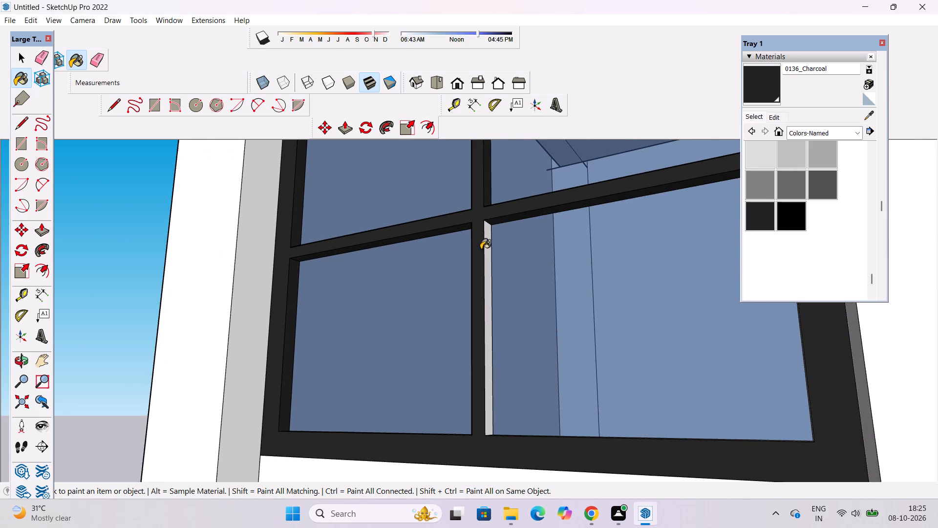
click(485, 247)
Paint the inner right side faces of all four panes on this window, including the mullion's left-hand faces, with 0136_Charcoal.
click(17, 364)
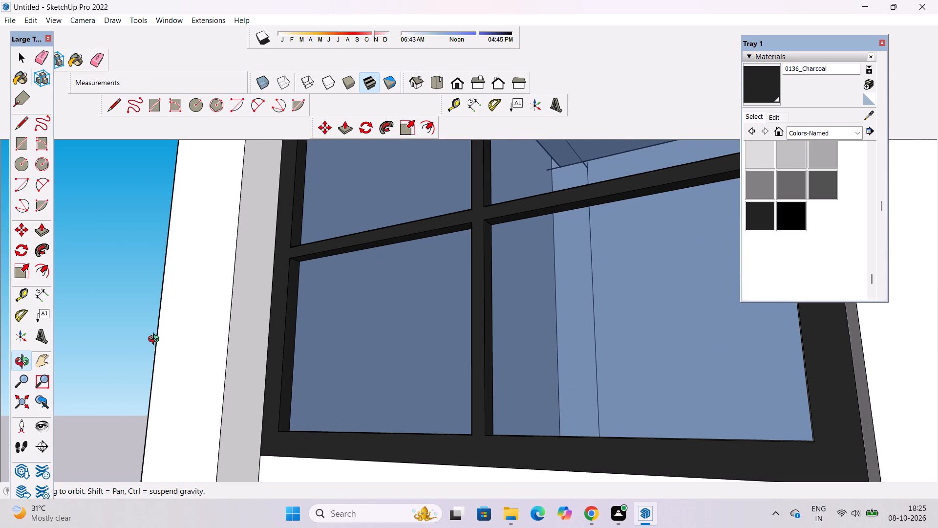
drag(195, 329, 488, 352)
scroll(419, 401, down, 2)
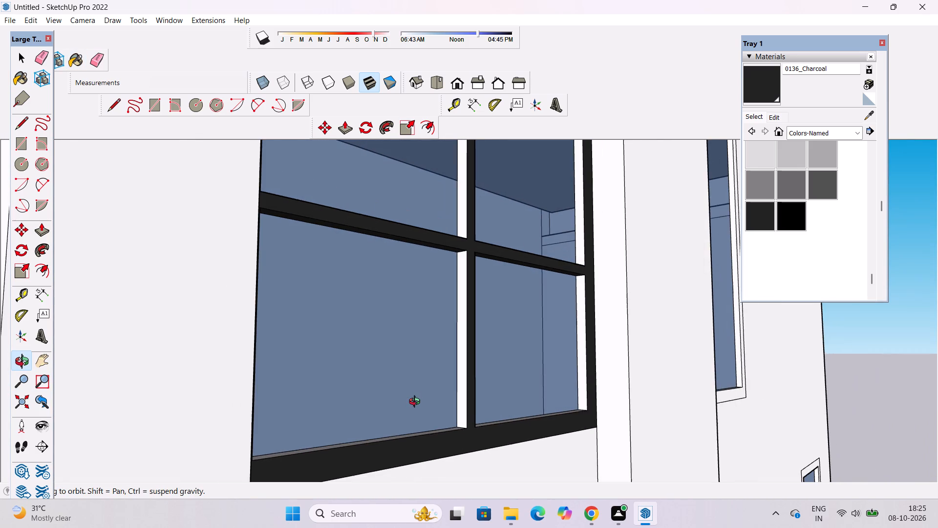
scroll(417, 403, down, 7)
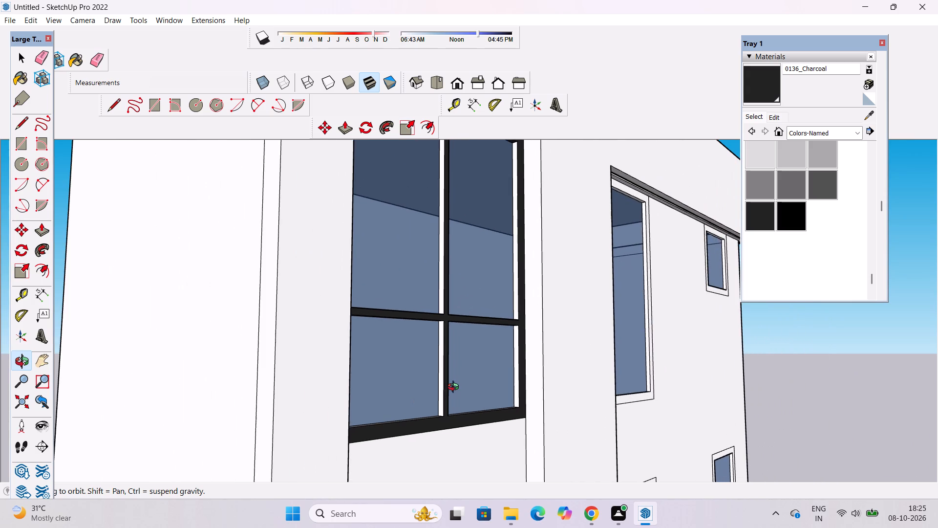
scroll(449, 408, down, 4)
drag(448, 419, 442, 410)
scroll(432, 409, down, 3)
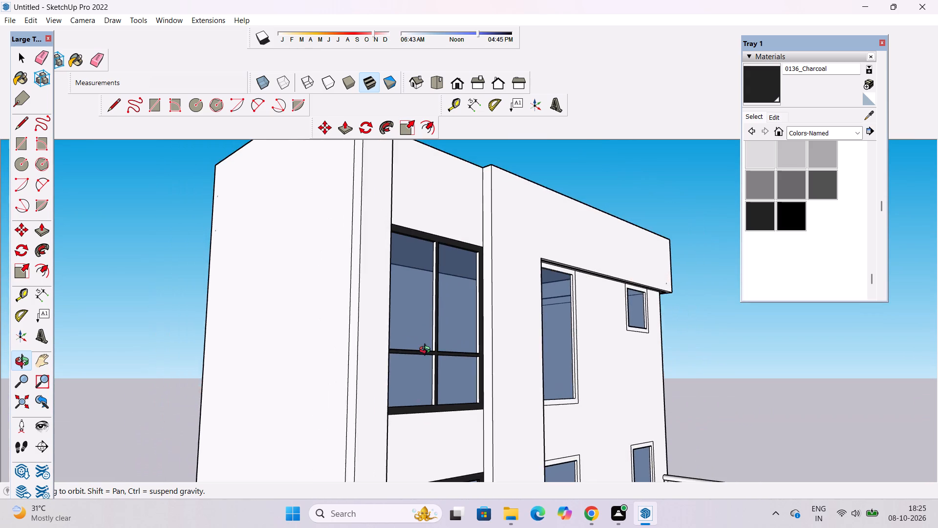
scroll(427, 351, up, 4)
click(765, 88)
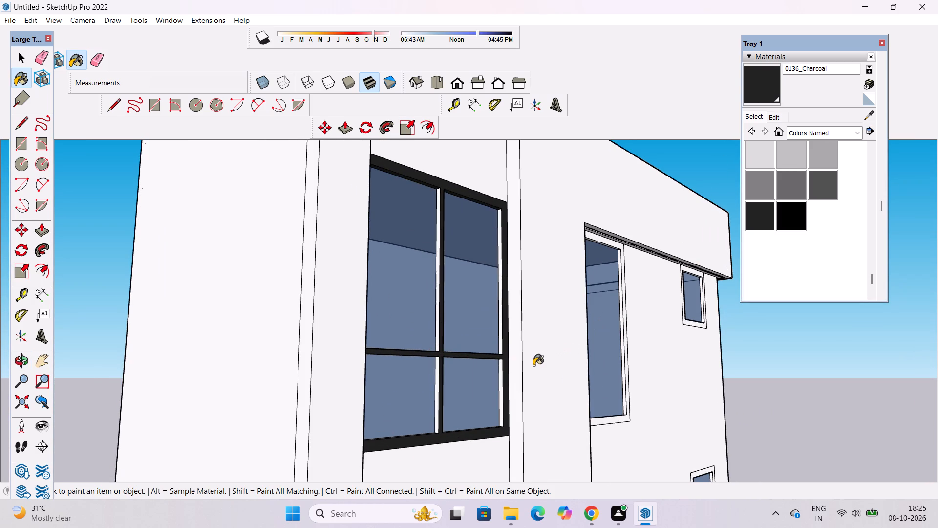
scroll(472, 397, up, 8)
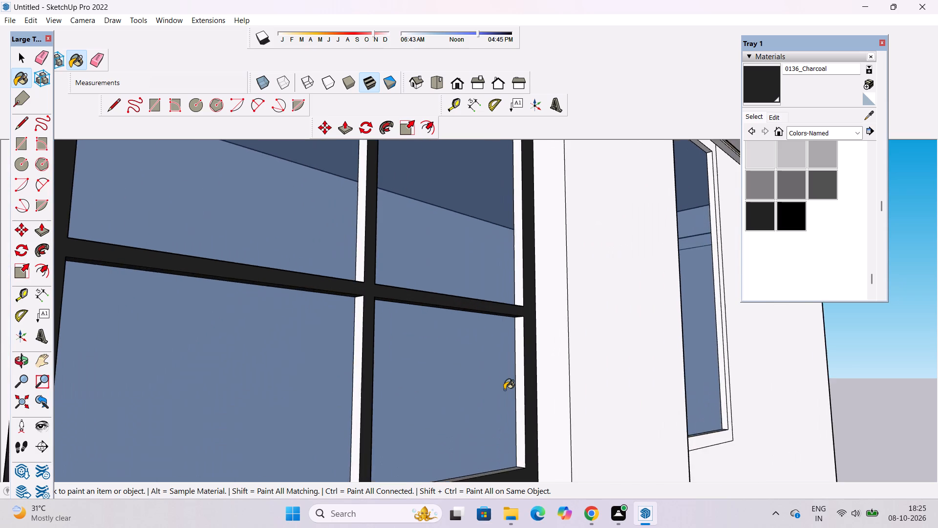
scroll(504, 390, up, 11)
click(556, 330)
scroll(469, 420, down, 1)
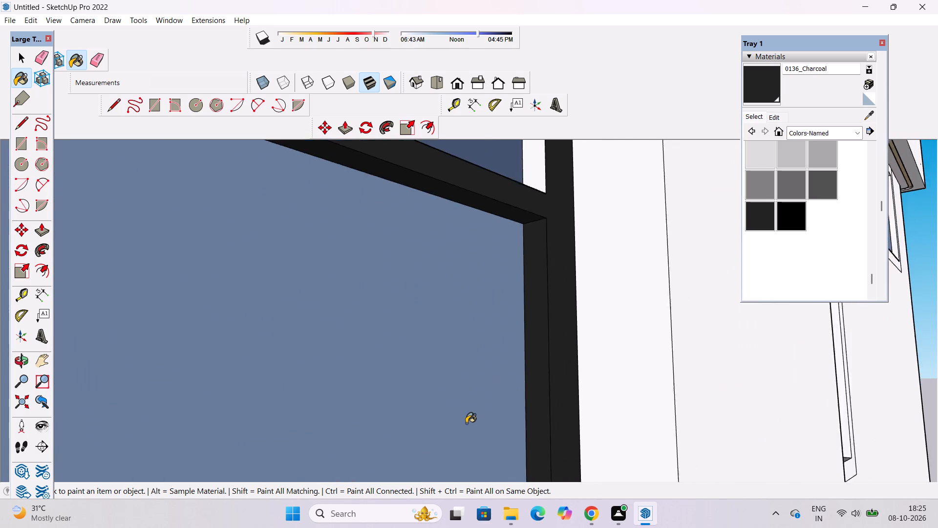
scroll(466, 423, down, 12)
click(493, 271)
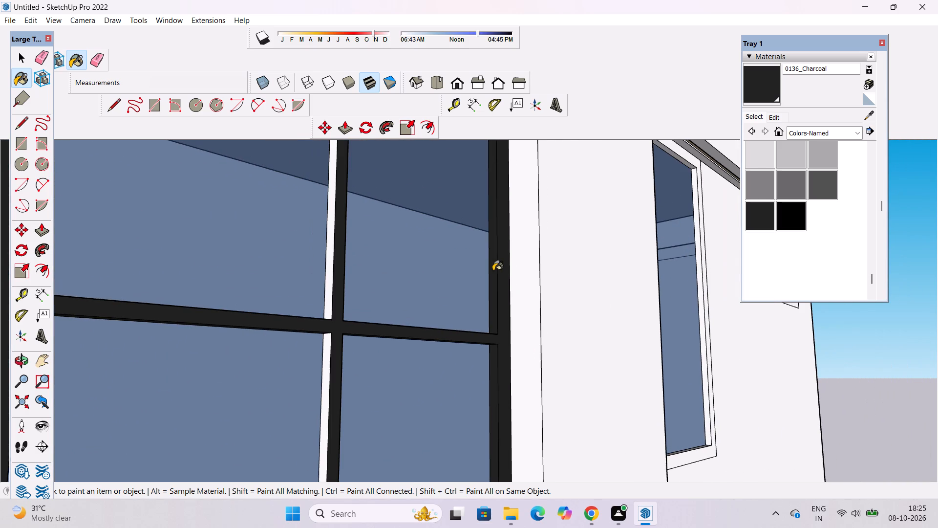
click(325, 283)
scroll(339, 229, down, 4)
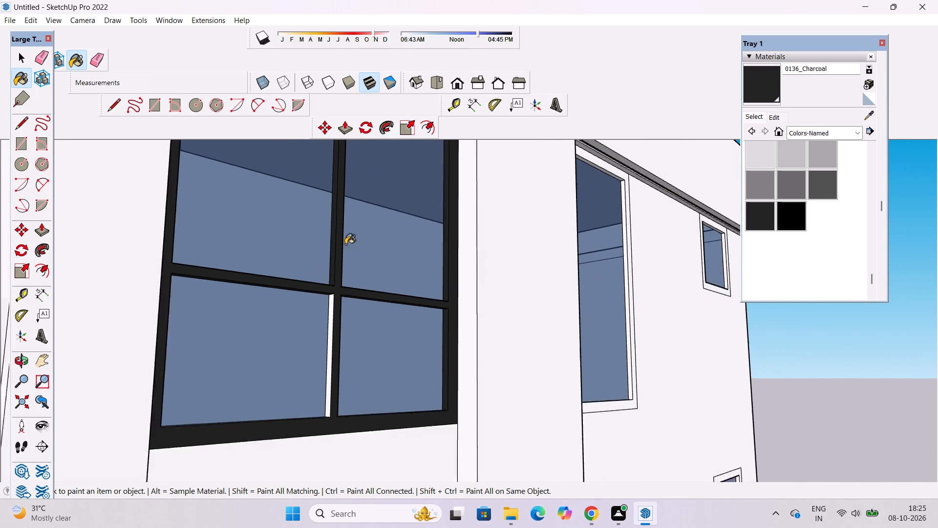
scroll(345, 244, down, 2)
scroll(351, 353, up, 5)
click(318, 292)
Examine the whole building's facade for window frames that still need colouring.
scroll(344, 330, down, 9)
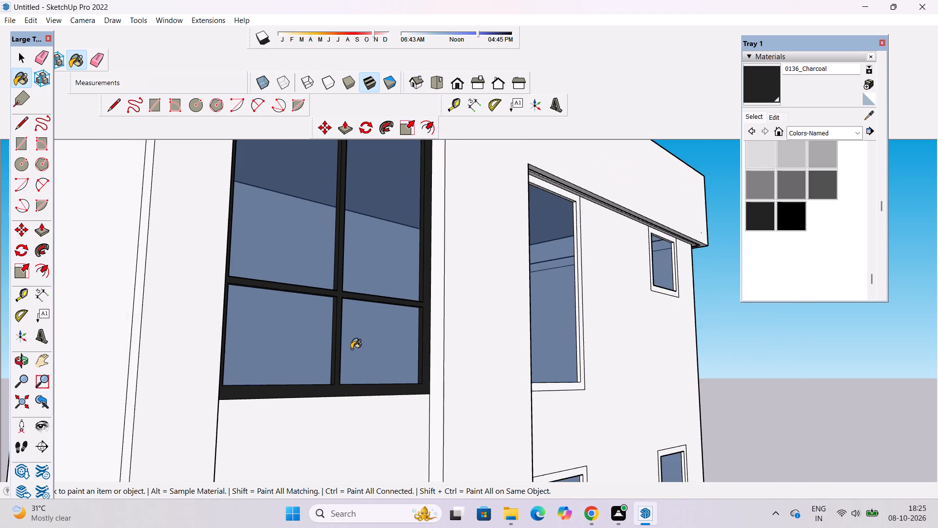
scroll(351, 349, down, 12)
scroll(382, 398, down, 6)
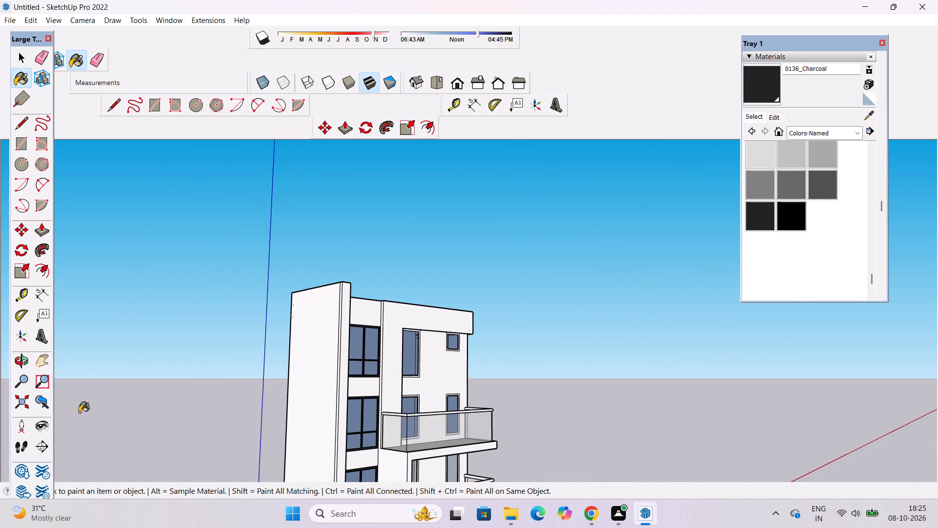
click(21, 364)
drag(423, 239, 343, 336)
scroll(370, 319, down, 6)
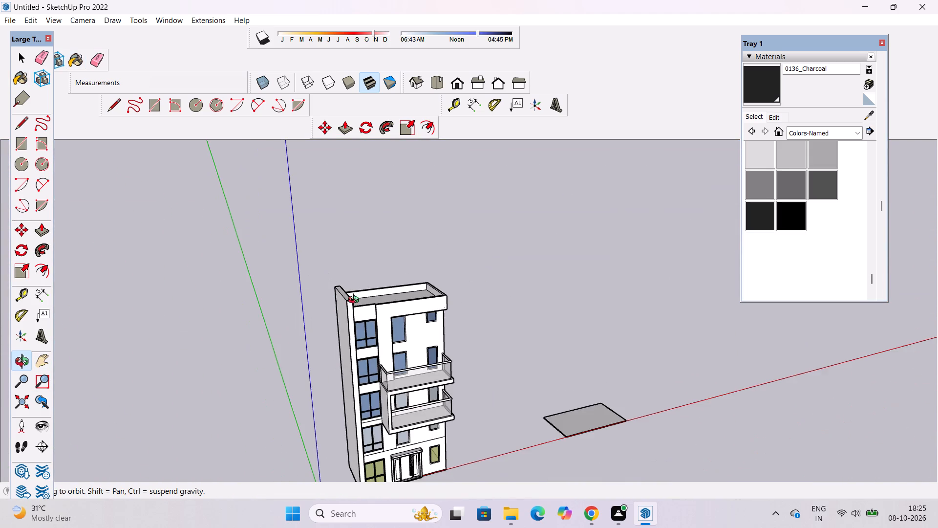
scroll(412, 446, up, 8)
drag(454, 352, 326, 275)
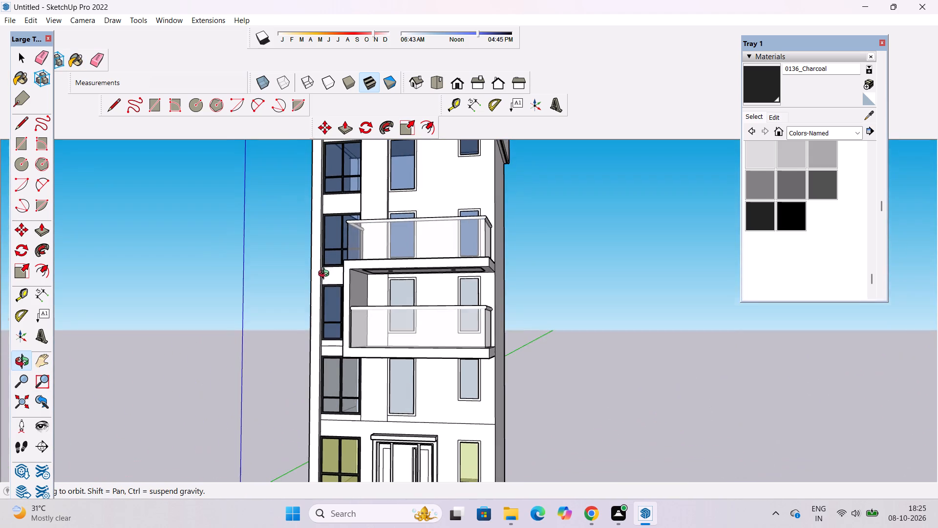
drag(326, 275, 326, 273)
scroll(451, 373, down, 5)
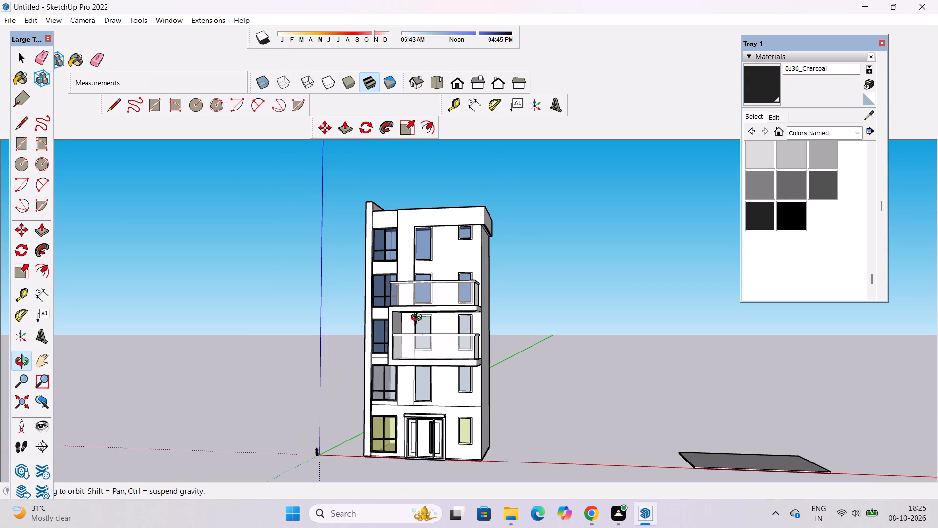
shift+drag(436, 340, 551, 315)
shift+drag(557, 319, 523, 334)
drag(527, 340, 562, 356)
shift+drag(545, 338, 492, 329)
Paint the front face of the top floor's tall single-pane window frame with 0136_Charcoal.
scroll(475, 267, up, 10)
shift+drag(474, 263, 476, 431)
scroll(431, 270, up, 10)
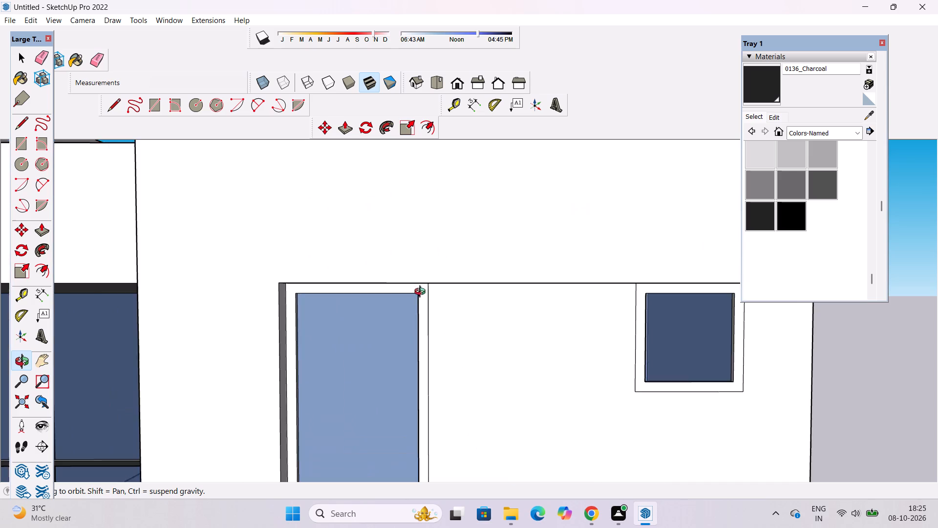
drag(434, 343, 435, 269)
drag(431, 304, 409, 209)
drag(406, 240, 414, 275)
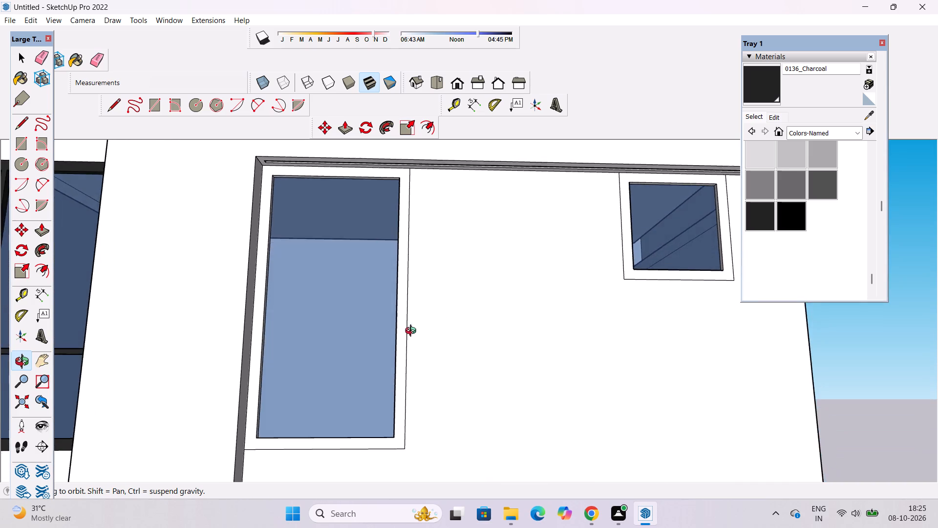
drag(413, 337, 418, 355)
drag(422, 390, 437, 496)
shift+drag(408, 474, 452, 470)
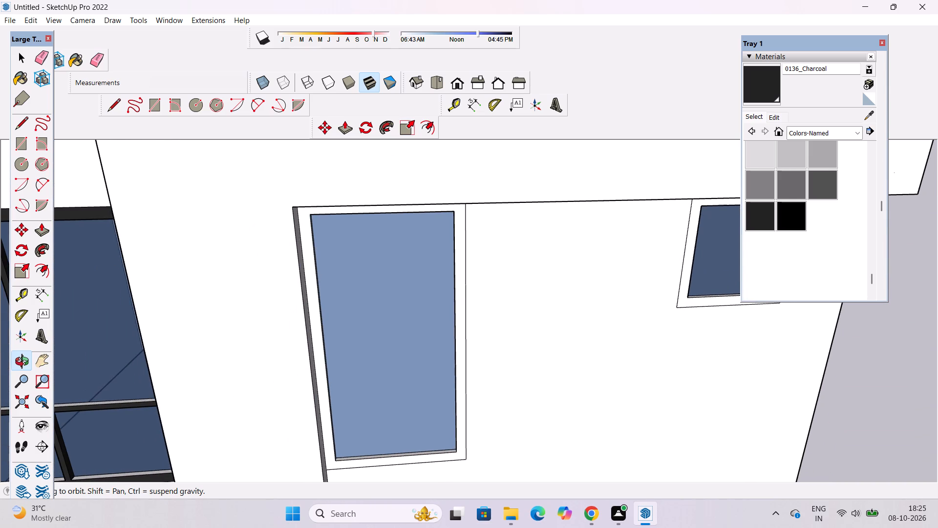
click(764, 90)
scroll(473, 417, up, 7)
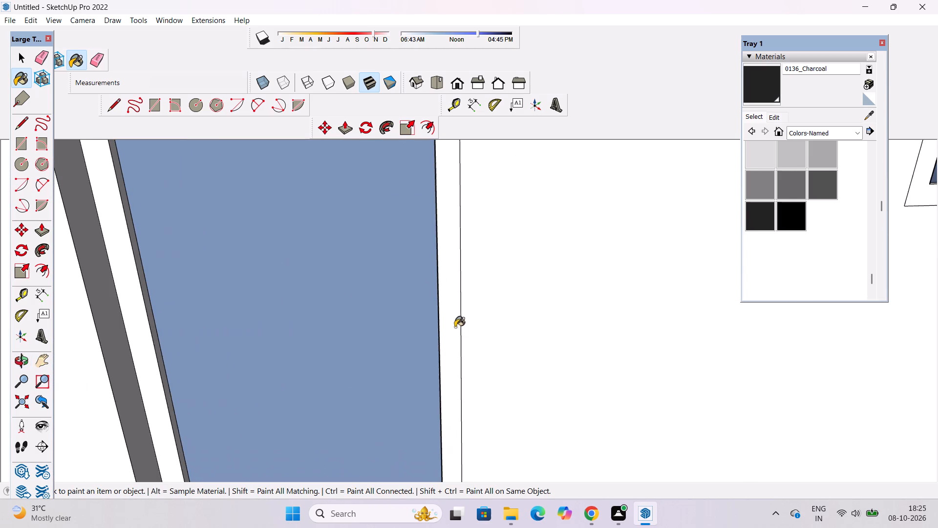
click(452, 320)
Paint the inner right, bottom and left side faces of the top floor's tall single-pane window frame with 0136_Charcoal.
scroll(454, 213, down, 7)
scroll(430, 395, up, 15)
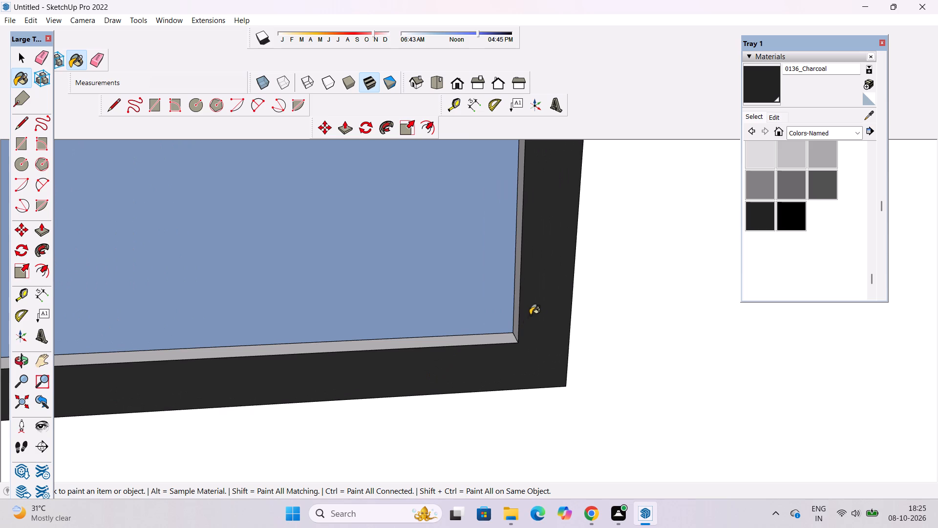
scroll(512, 315, up, 4)
click(522, 307)
click(504, 352)
scroll(605, 347, down, 2)
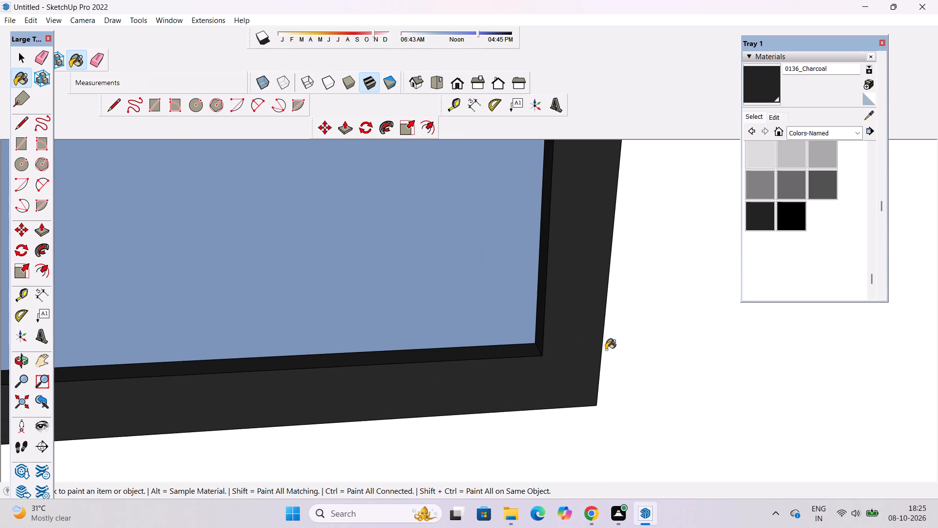
scroll(606, 350, down, 8)
scroll(144, 337, up, 2)
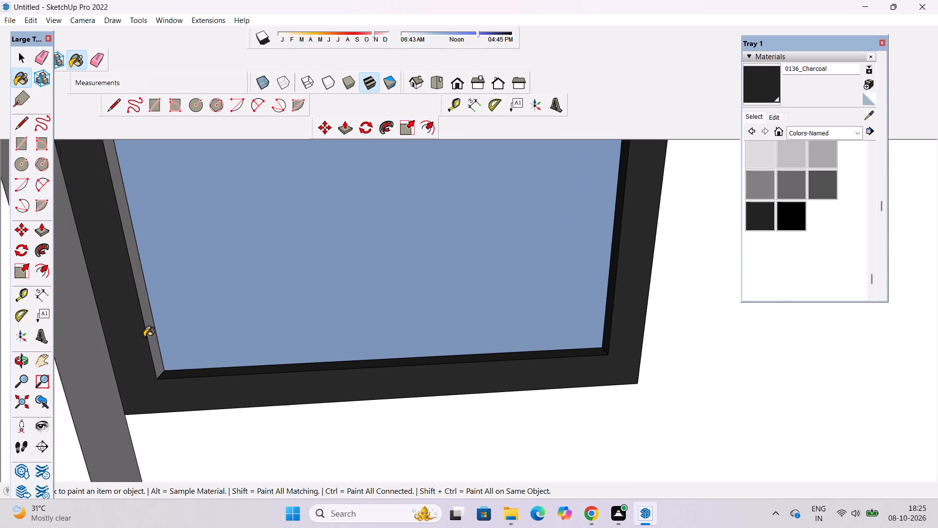
scroll(144, 337, up, 2)
click(154, 328)
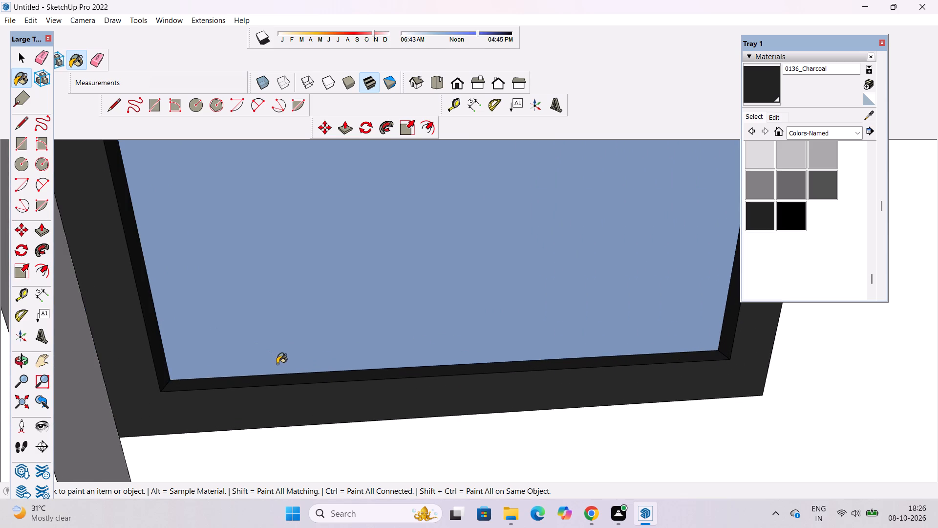
Paint the inner top face of the top floor's tall single-pane window frame with 0136_Charcoal.
key(o)
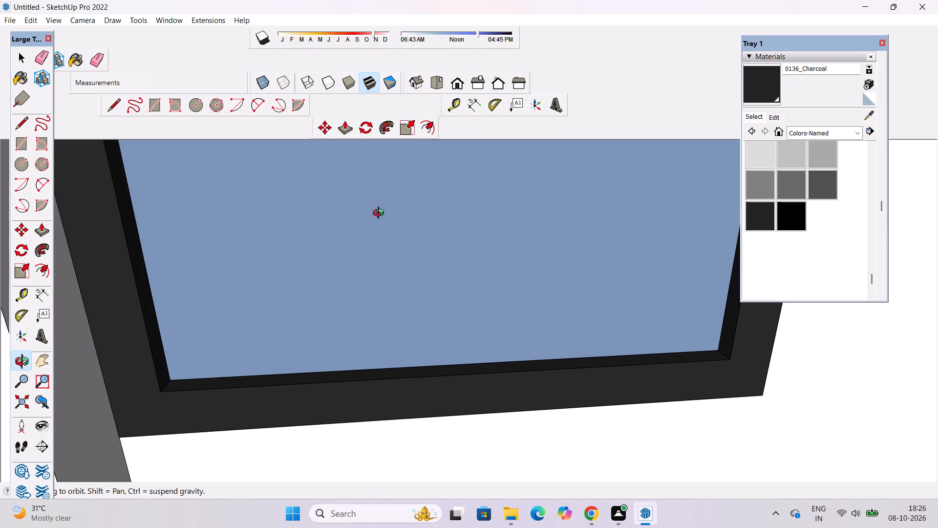
scroll(368, 224, down, 4)
shift+drag(365, 234, 354, 282)
drag(355, 288, 354, 230)
scroll(352, 231, down, 3)
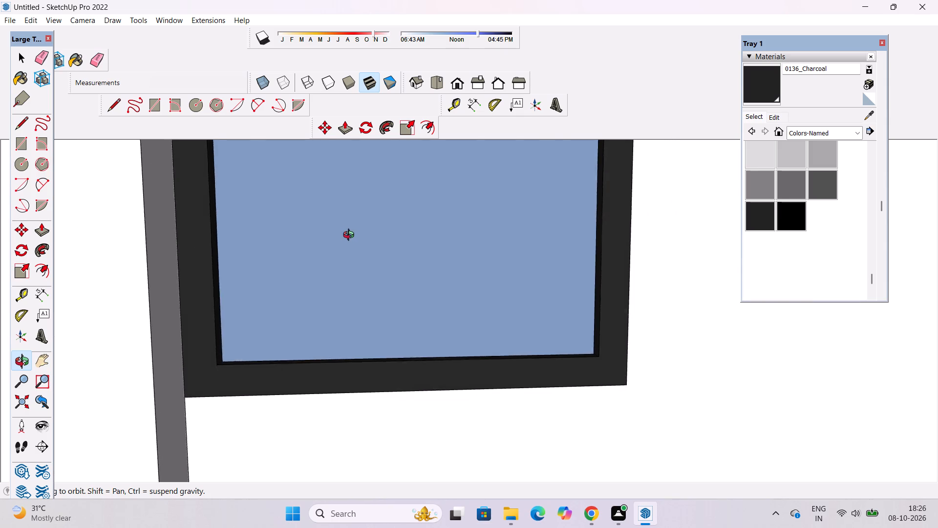
scroll(351, 236, down, 1)
shift+drag(359, 239, 314, 384)
drag(315, 372, 316, 186)
drag(316, 181, 248, 422)
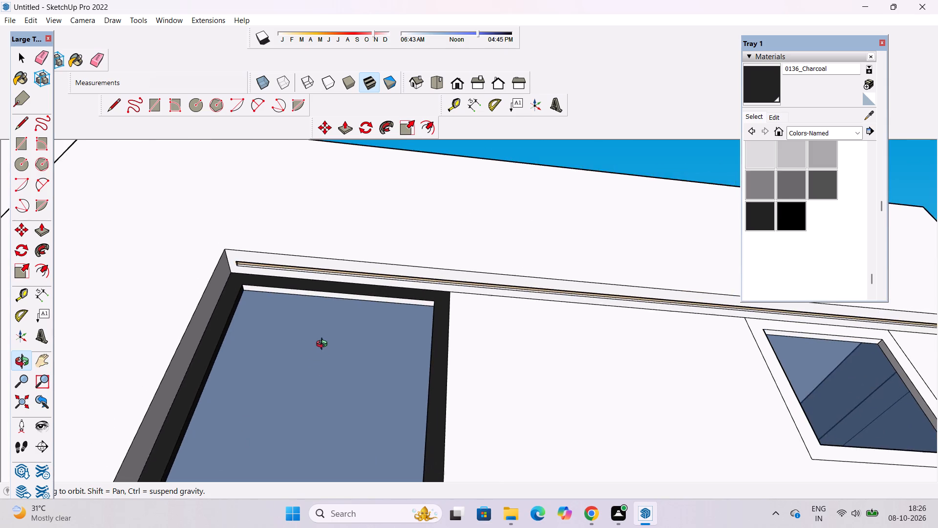
scroll(325, 344, up, 4)
drag(410, 308, 337, 257)
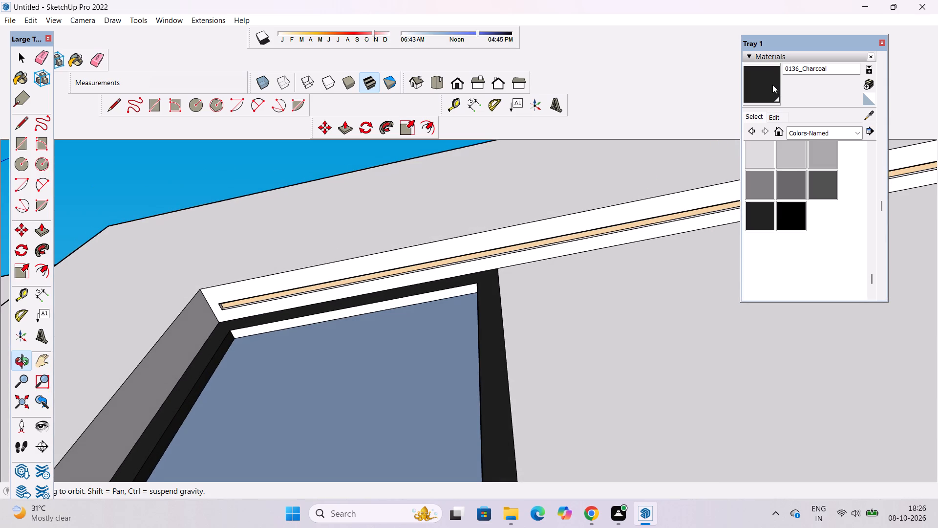
click(772, 85)
scroll(431, 296, up, 5)
click(431, 296)
Paint the small top-floor window's front frame face and its inner right, top and left faces with 0136_Charcoal.
scroll(256, 266, down, 11)
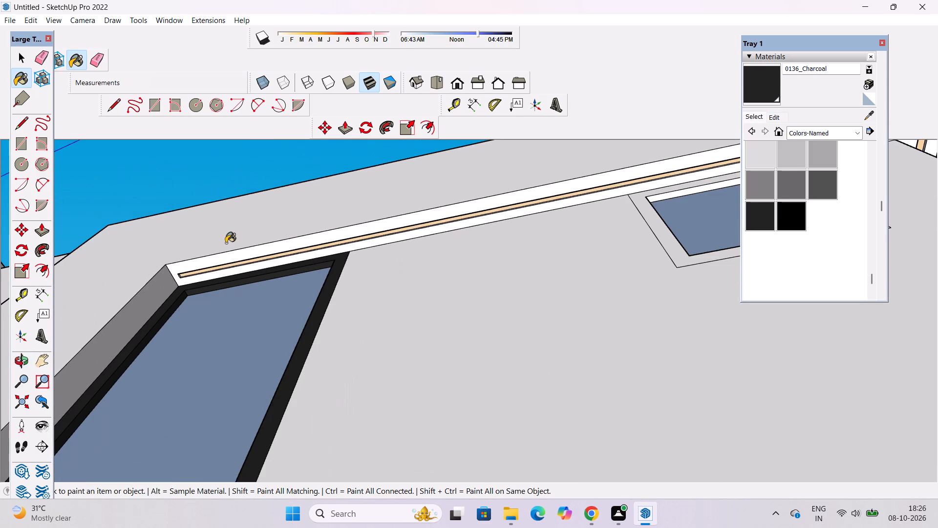
scroll(223, 290, down, 3)
click(674, 244)
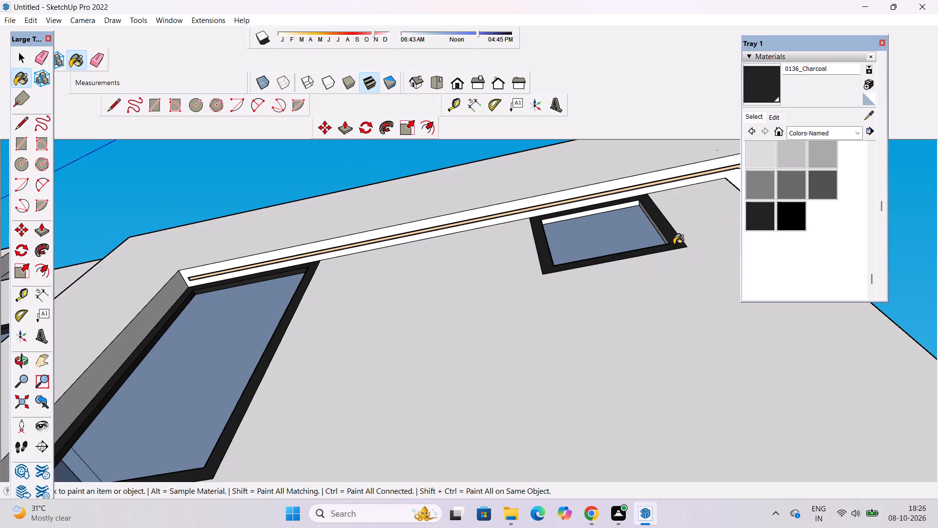
scroll(637, 213, up, 14)
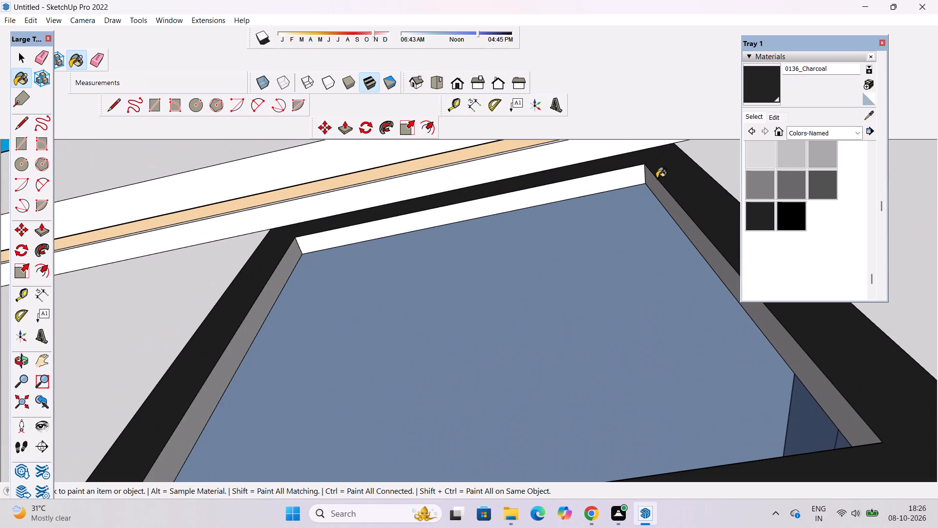
click(657, 178)
click(656, 190)
click(643, 172)
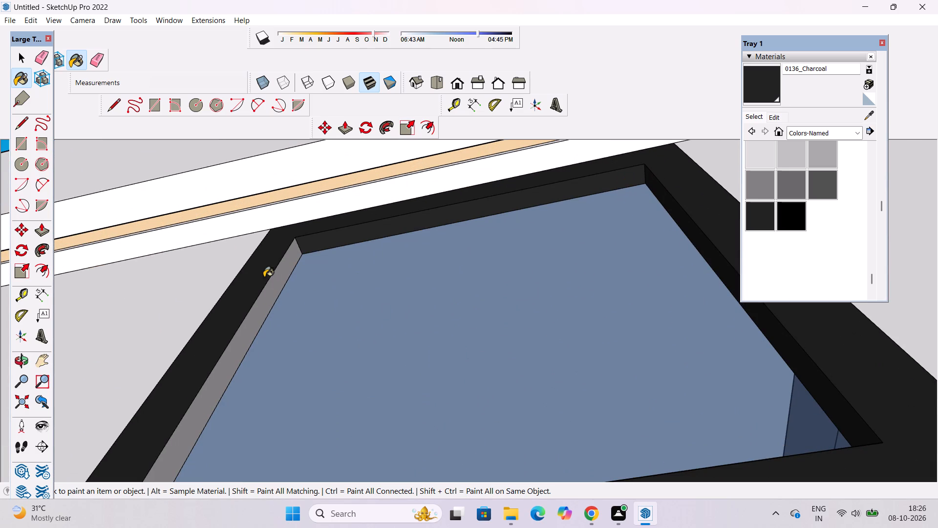
click(286, 267)
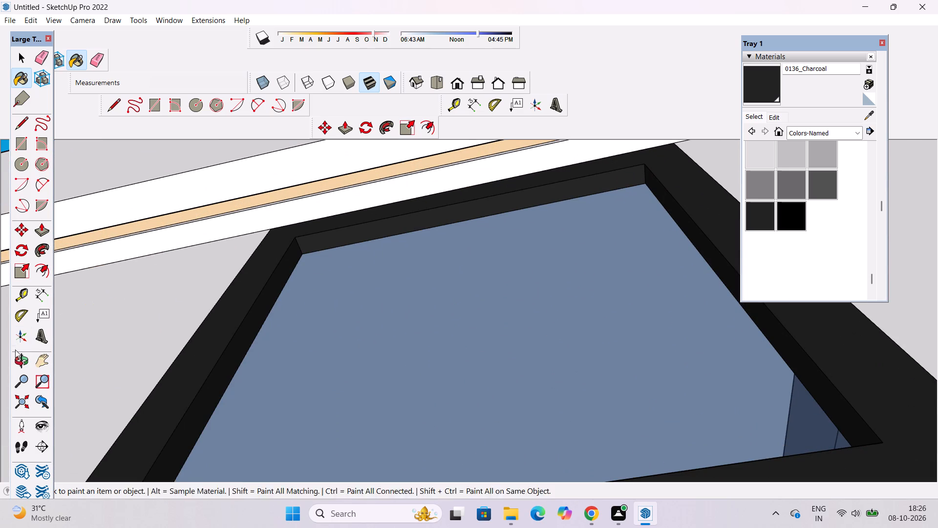
Paint the inner bottom face of the small top-floor window frame with 0136_Charcoal.
click(17, 355)
scroll(470, 264, down, 5)
drag(481, 240, 498, 390)
scroll(508, 267, down, 5)
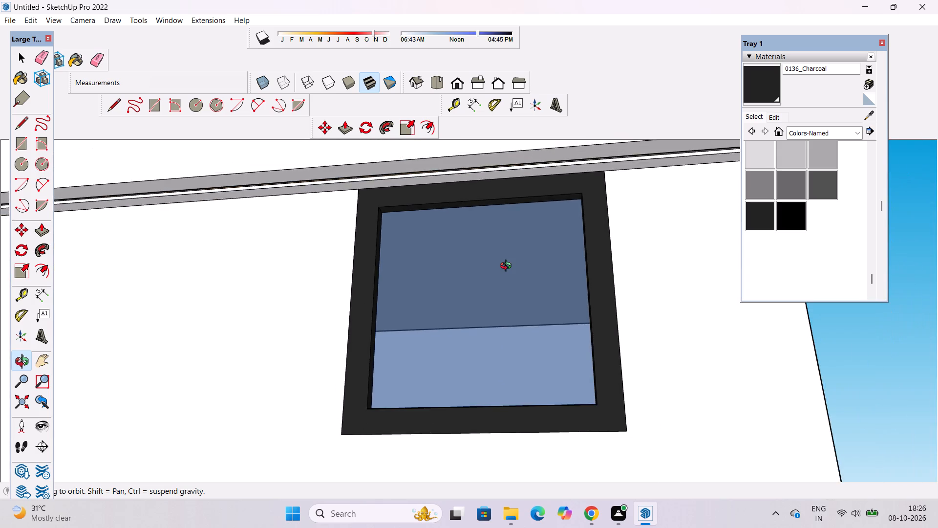
drag(517, 323, 523, 526)
scroll(594, 265, up, 4)
drag(404, 361, 474, 398)
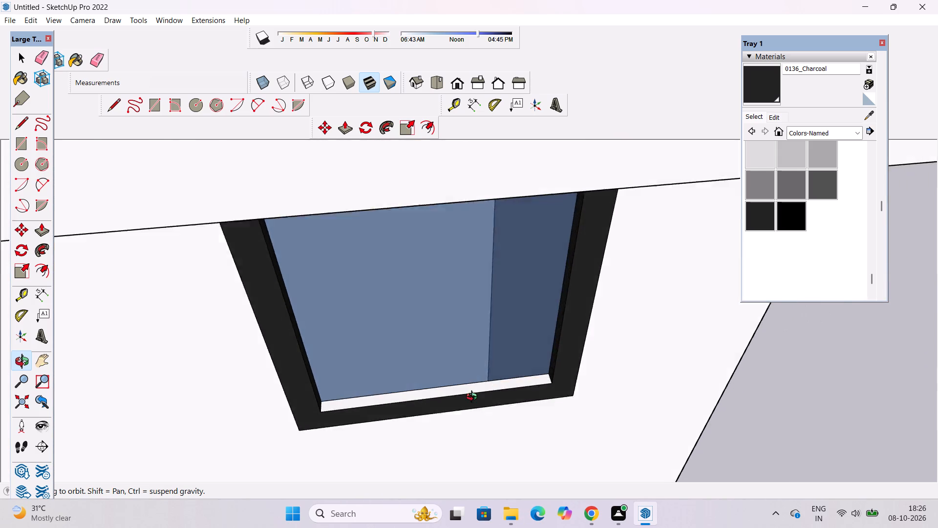
drag(474, 398, 503, 383)
click(751, 77)
scroll(510, 355, up, 5)
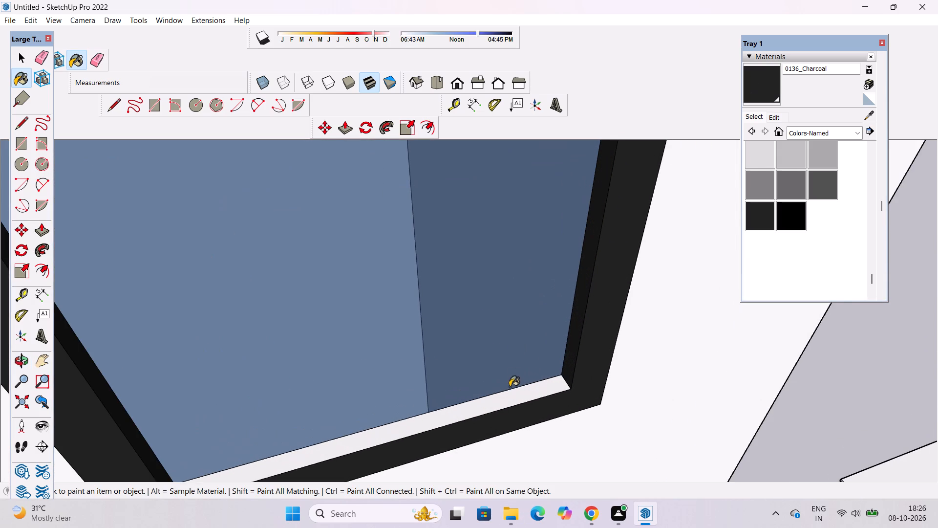
click(510, 397)
Paint the front frame face of the narrow window behind the balcony one floor below with 0136_Charcoal.
scroll(447, 256, down, 8)
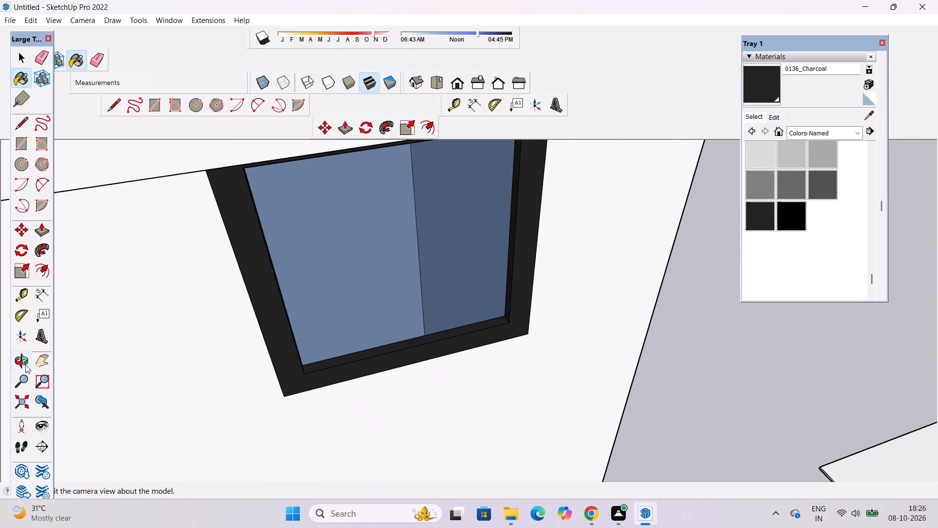
click(25, 365)
scroll(387, 298, down, 5)
drag(490, 359, 441, 304)
scroll(440, 299, down, 15)
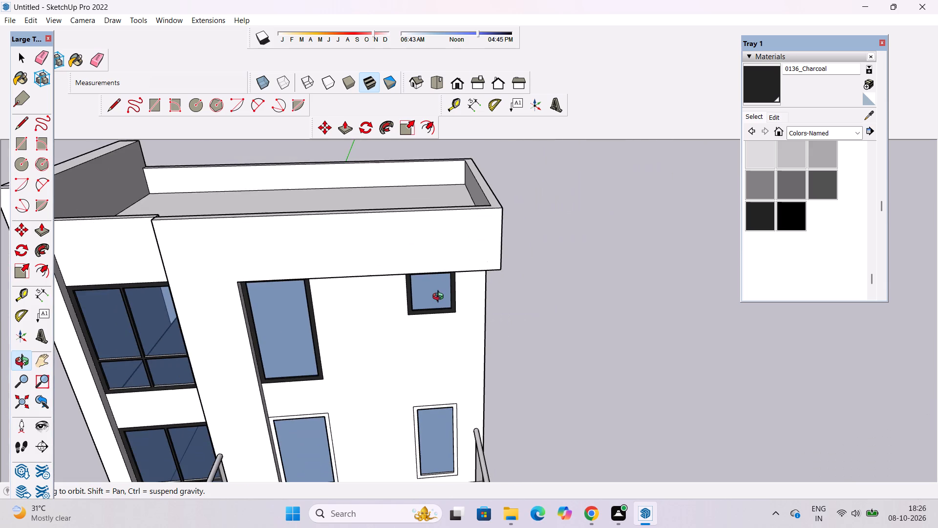
scroll(459, 473, up, 3)
scroll(405, 244, down, 5)
scroll(416, 384, up, 9)
drag(419, 352, 417, 362)
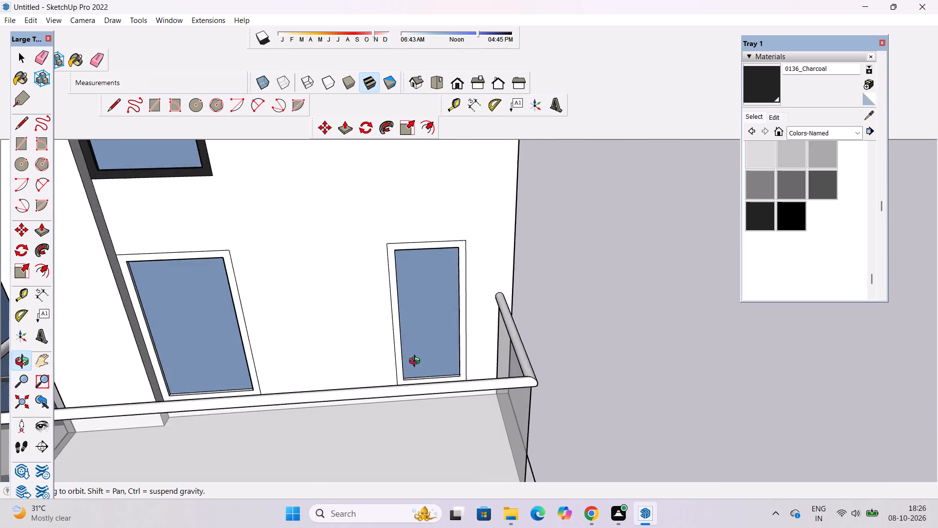
drag(417, 362, 391, 418)
scroll(446, 261, up, 5)
drag(442, 327, 458, 285)
scroll(461, 283, down, 5)
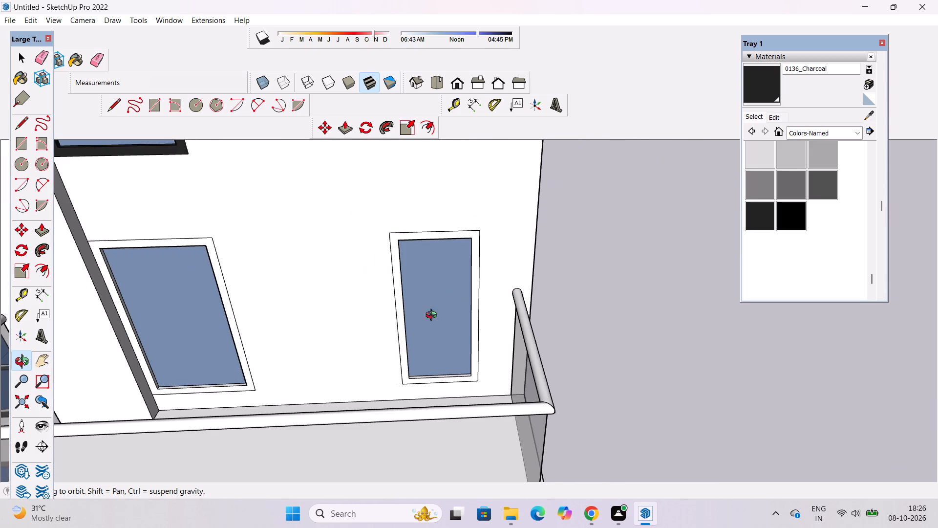
drag(418, 328, 525, 288)
click(761, 89)
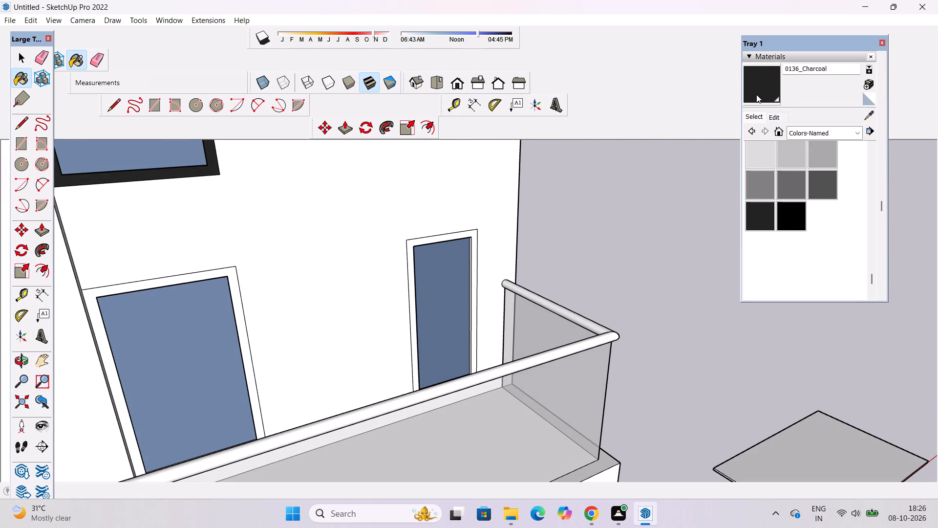
scroll(574, 197, up, 5)
scroll(583, 169, down, 5)
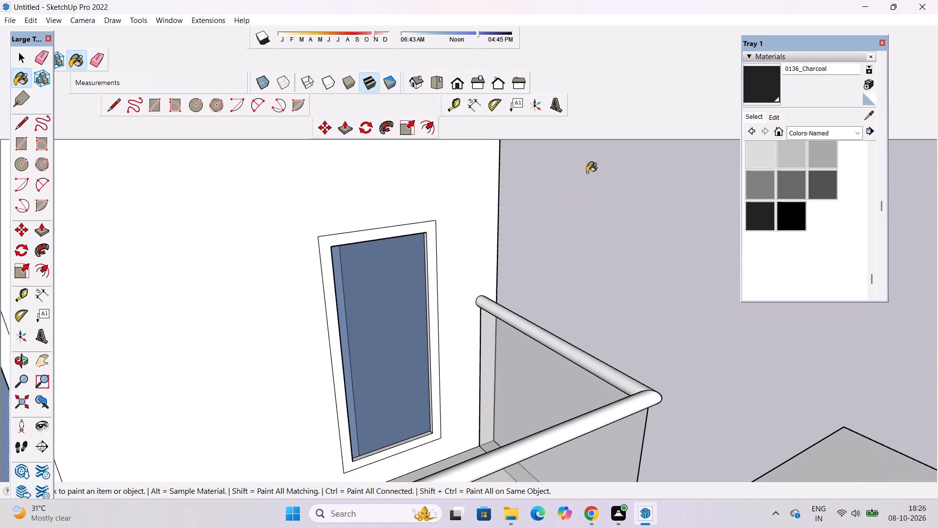
click(465, 207)
Paint the inner right and bottom faces of the narrow balcony window's frame with 0136_Charcoal.
scroll(478, 221, up, 10)
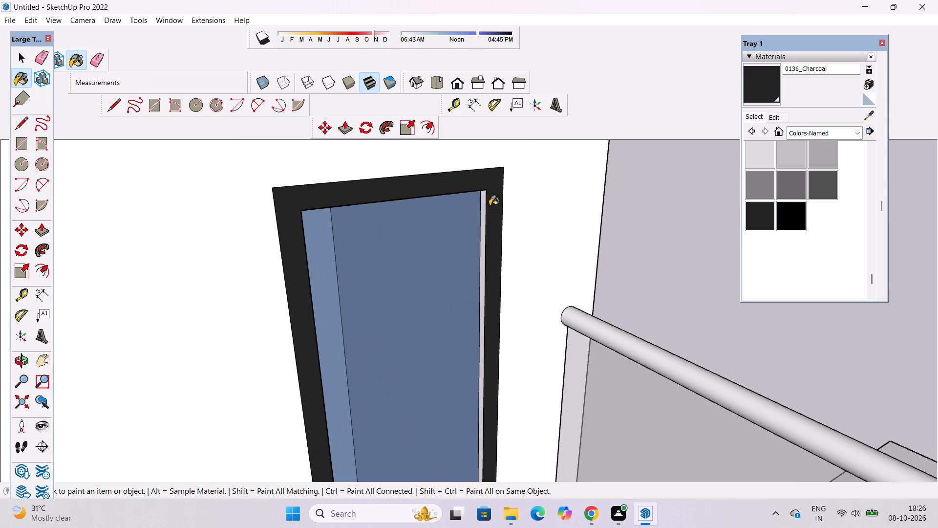
click(482, 203)
scroll(511, 182, down, 10)
scroll(464, 360, up, 5)
scroll(479, 263, up, 4)
scroll(486, 323, up, 3)
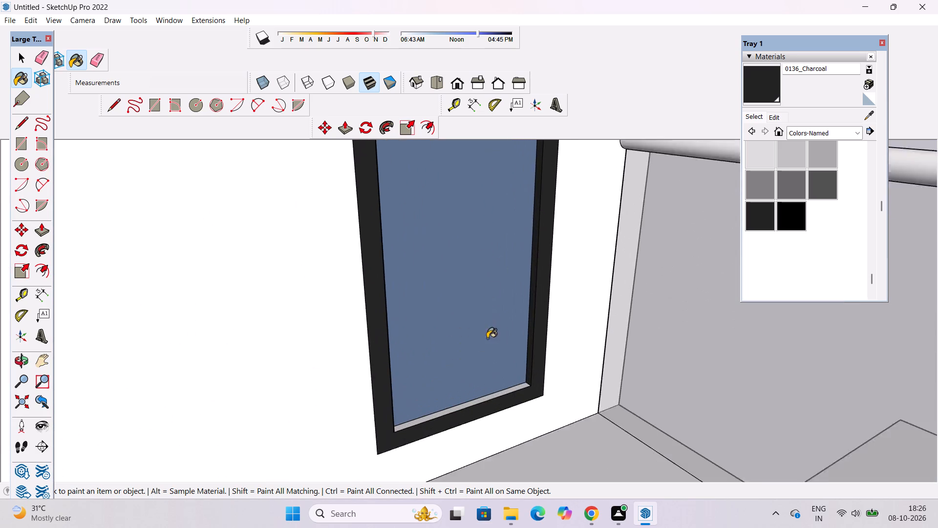
scroll(487, 338, up, 2)
click(527, 405)
Paint the front face and inner right side face of the wider single-pane balcony window's frame with 0136_Charcoal.
scroll(541, 300, down, 10)
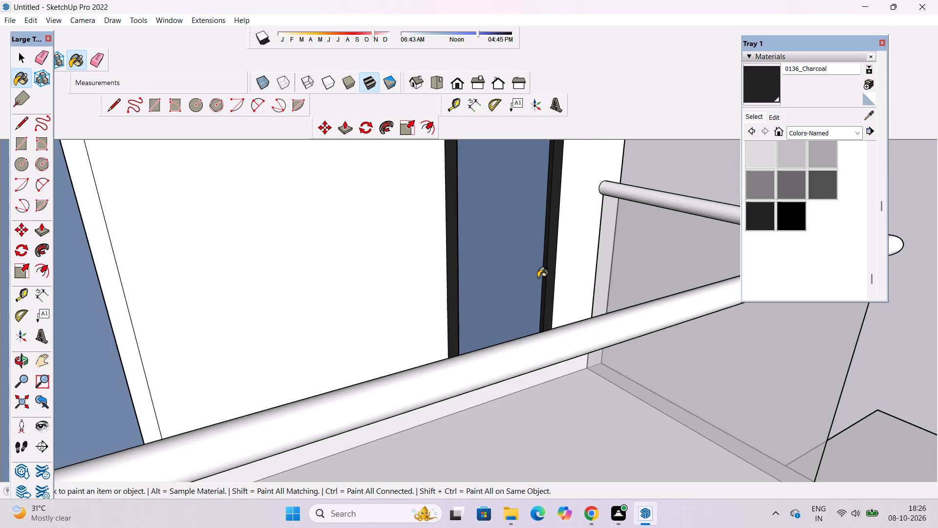
scroll(538, 278, down, 3)
scroll(270, 262, up, 4)
scroll(369, 310, down, 3)
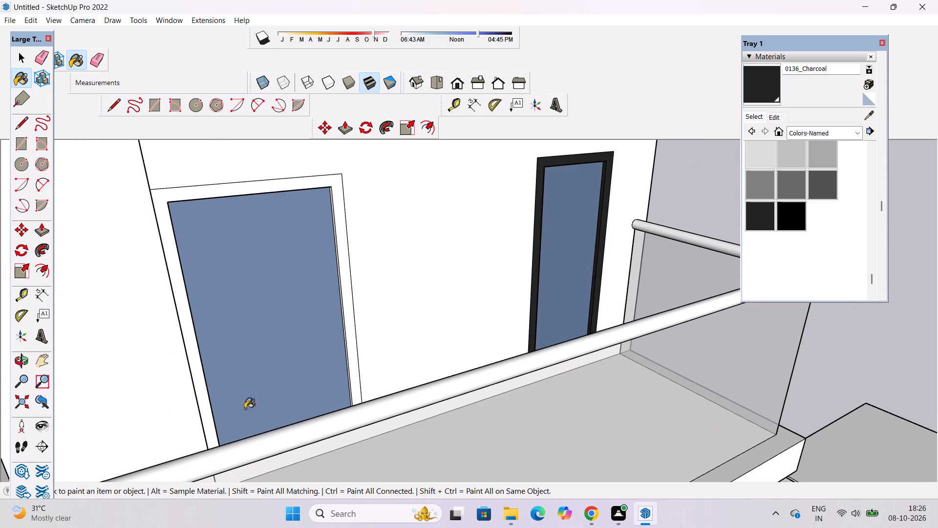
scroll(404, 377, down, 4)
scroll(322, 274, up, 7)
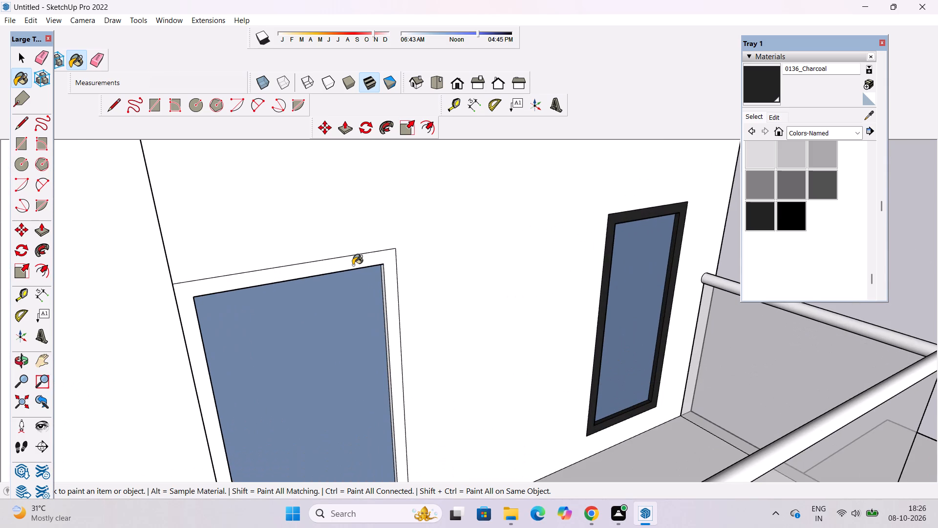
click(357, 262)
scroll(390, 266, up, 7)
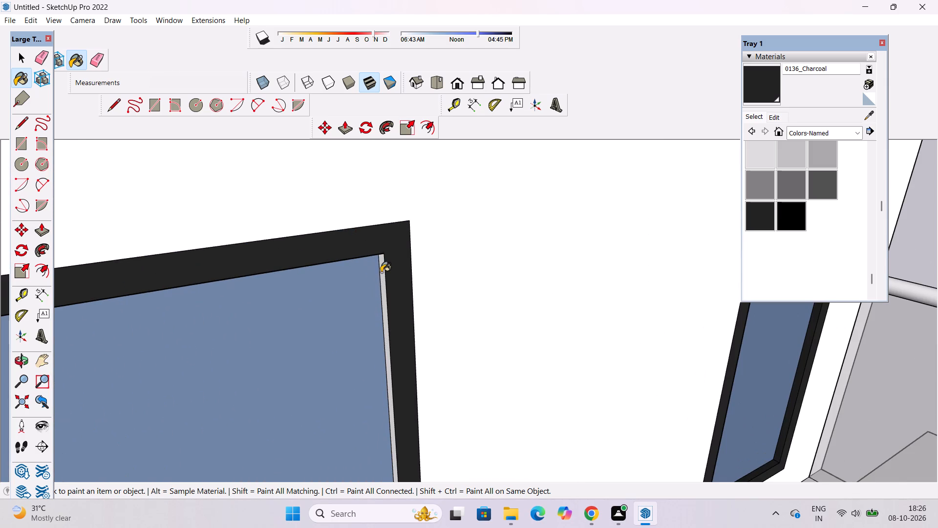
click(381, 272)
Paint the inner top and left side faces of the wider balcony window's frame with 0136_Charcoal.
click(23, 363)
drag(447, 389, 348, 381)
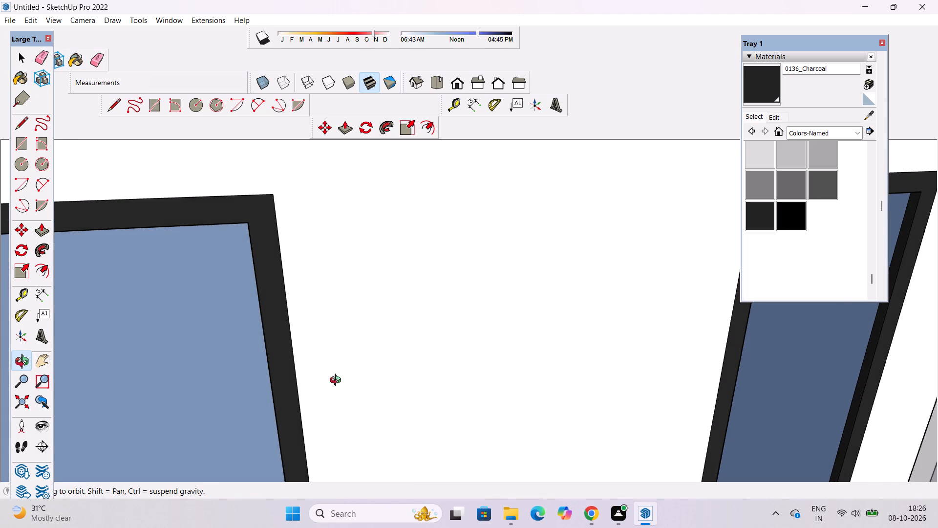
scroll(413, 408, down, 7)
drag(467, 424, 439, 385)
scroll(448, 379, down, 5)
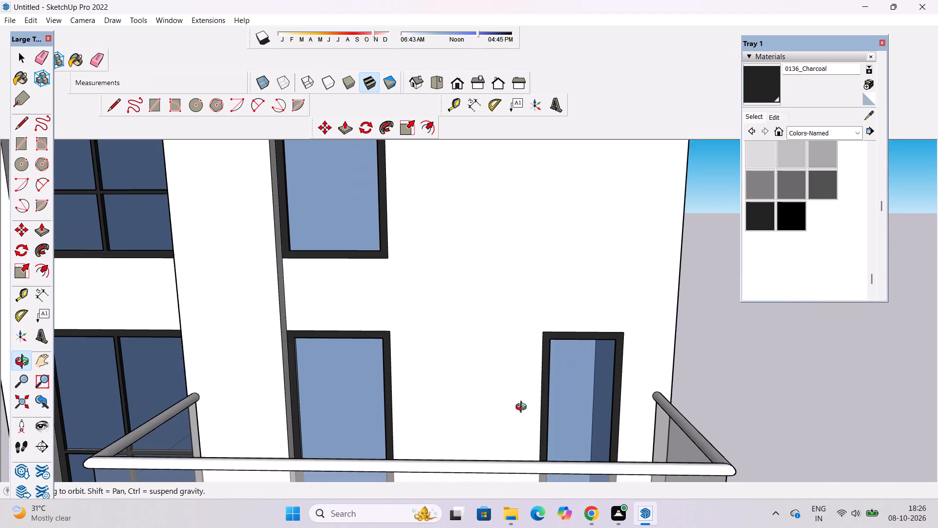
drag(507, 410, 434, 377)
scroll(341, 358, up, 10)
drag(338, 368, 335, 329)
scroll(322, 307, up, 9)
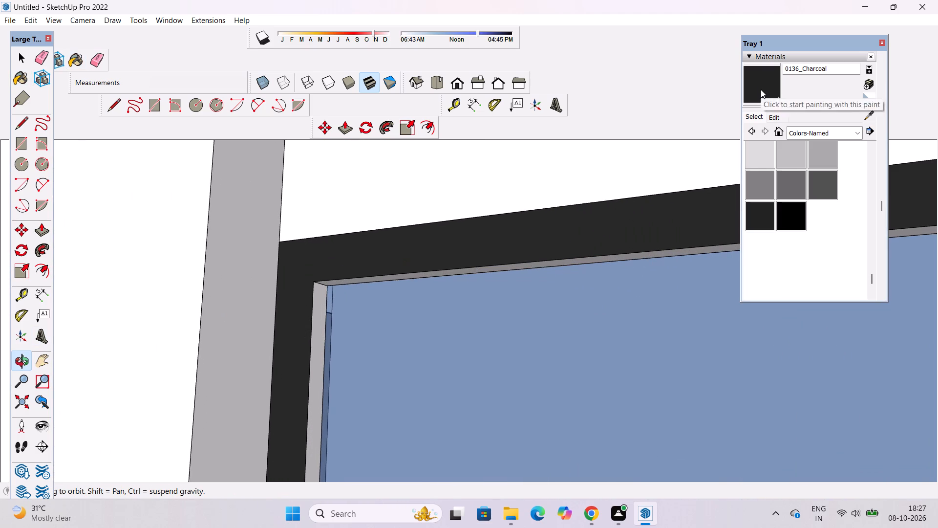
drag(761, 89, 761, 85)
scroll(343, 298, up, 9)
click(346, 261)
click(296, 279)
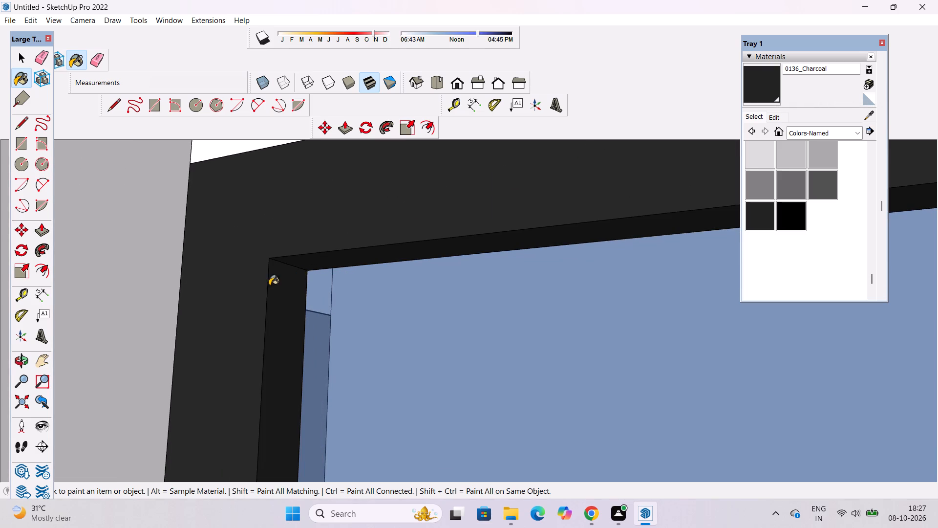
Paint the inner bottom face of the wider balcony window's frame with 0136_Charcoal.
click(26, 363)
scroll(357, 245, down, 9)
drag(360, 243, 379, 283)
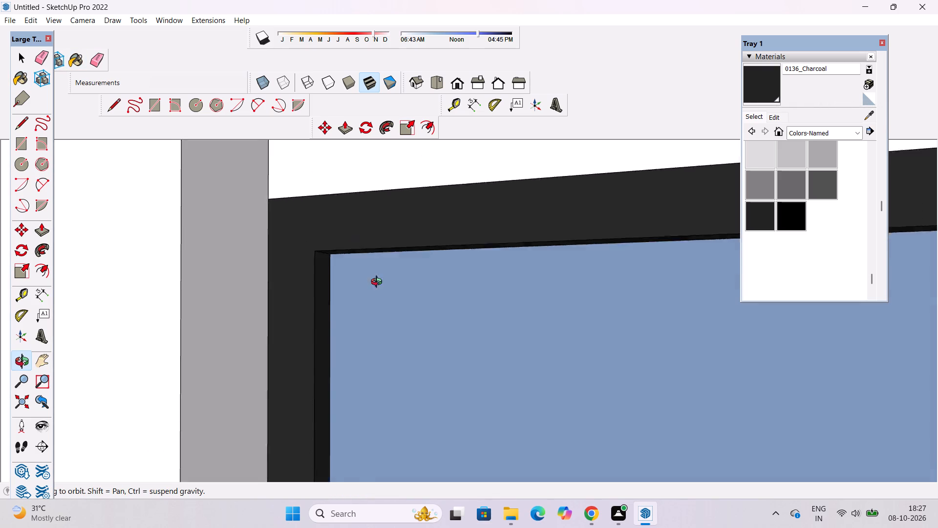
drag(379, 283, 387, 311)
scroll(387, 298, down, 10)
scroll(428, 273, down, 5)
scroll(448, 336, down, 2)
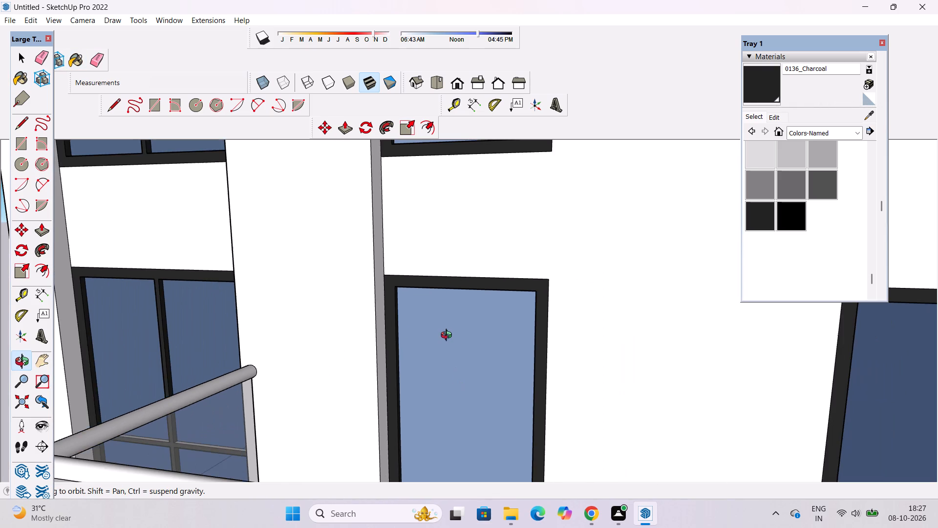
shift+drag(460, 373, 462, 276)
drag(430, 334, 493, 447)
scroll(440, 360, up, 4)
shift+drag(438, 359, 469, 423)
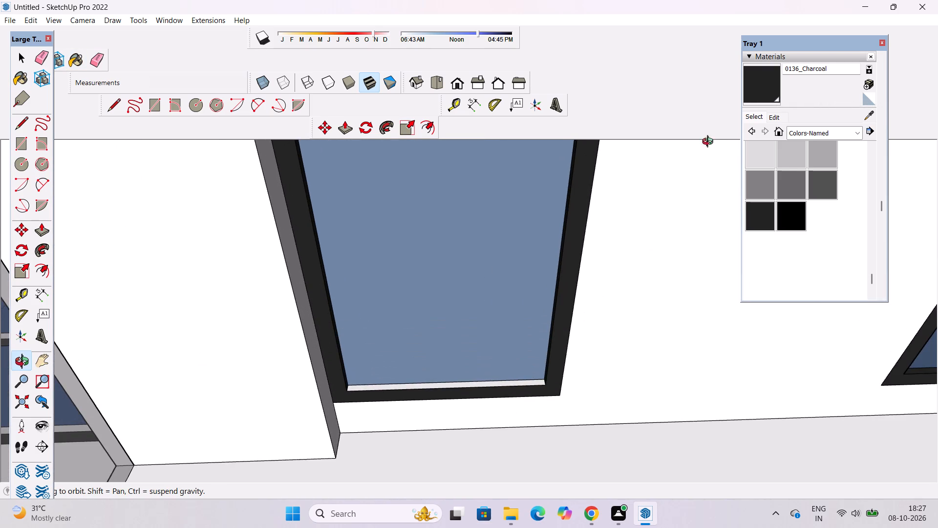
click(752, 91)
scroll(542, 361, up, 10)
click(539, 408)
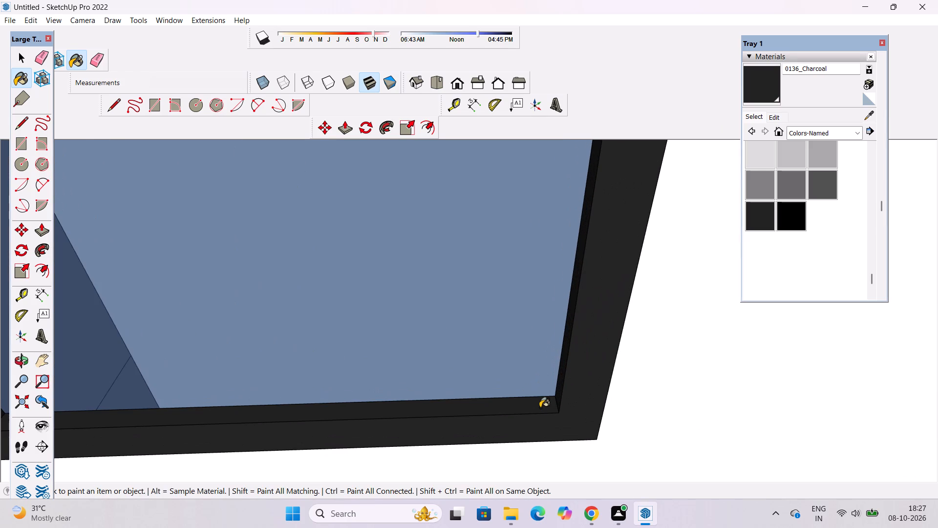
Paint the front frame faces of the narrow and wider windows behind the next balcony down with 0136_Charcoal.
key(o)
scroll(471, 388, down, 11)
drag(485, 451, 496, 382)
scroll(492, 368, down, 7)
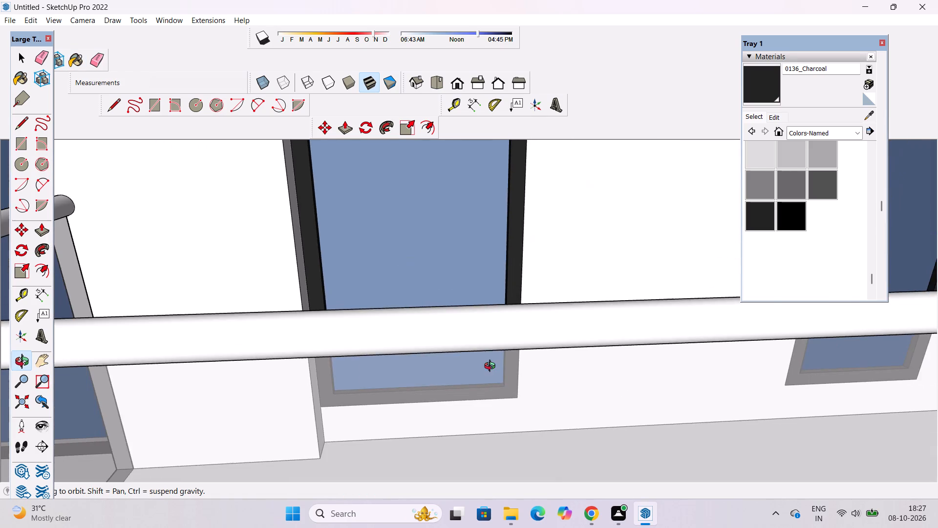
scroll(496, 319, down, 6)
shift+drag(534, 323, 479, 380)
scroll(474, 359, down, 5)
shift+drag(492, 361, 453, 383)
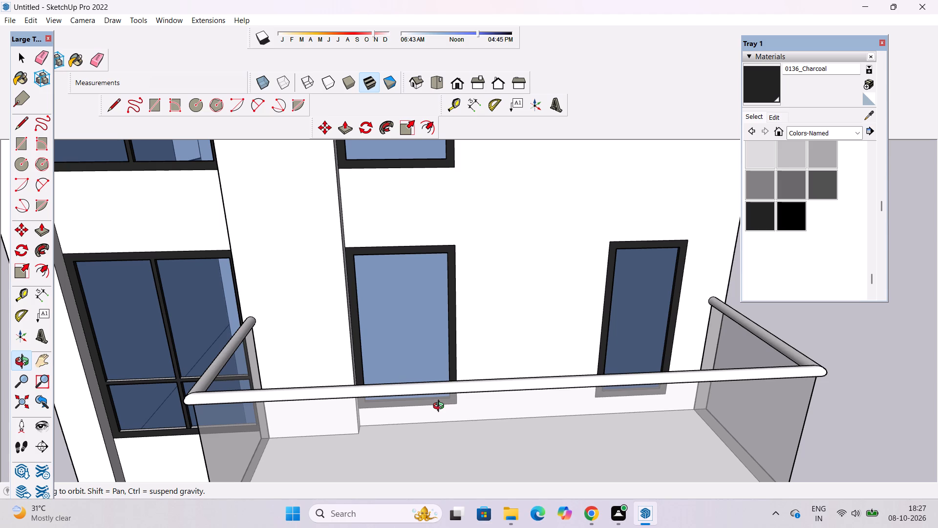
scroll(385, 327, down, 5)
shift+drag(399, 388, 433, 380)
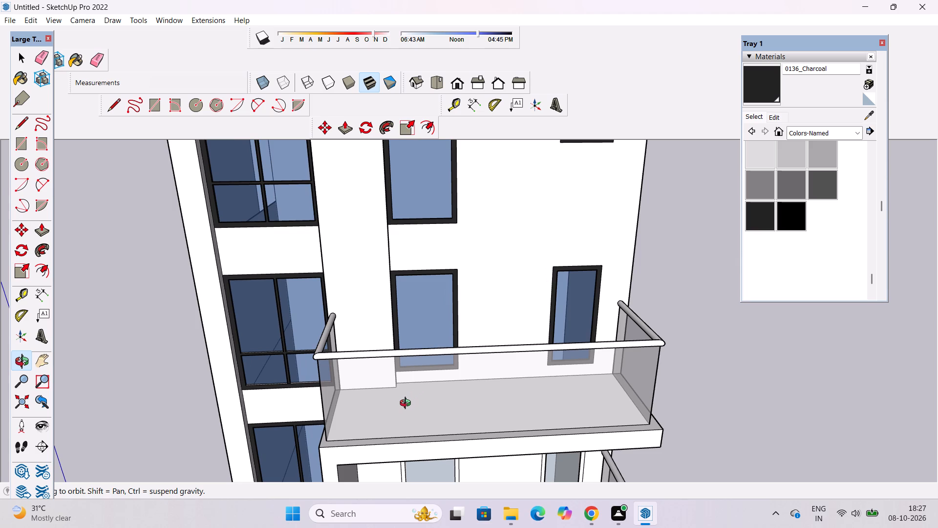
shift+drag(381, 420, 426, 398)
scroll(445, 382, down, 6)
shift+drag(481, 371, 449, 410)
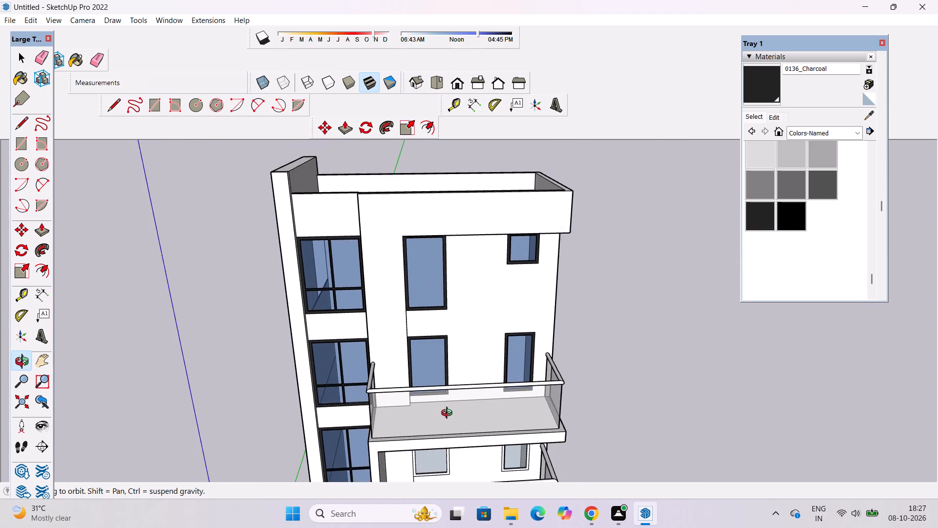
drag(456, 425, 463, 372)
scroll(470, 423, up, 4)
shift+drag(471, 434, 461, 298)
scroll(452, 369, up, 4)
drag(460, 368, 420, 379)
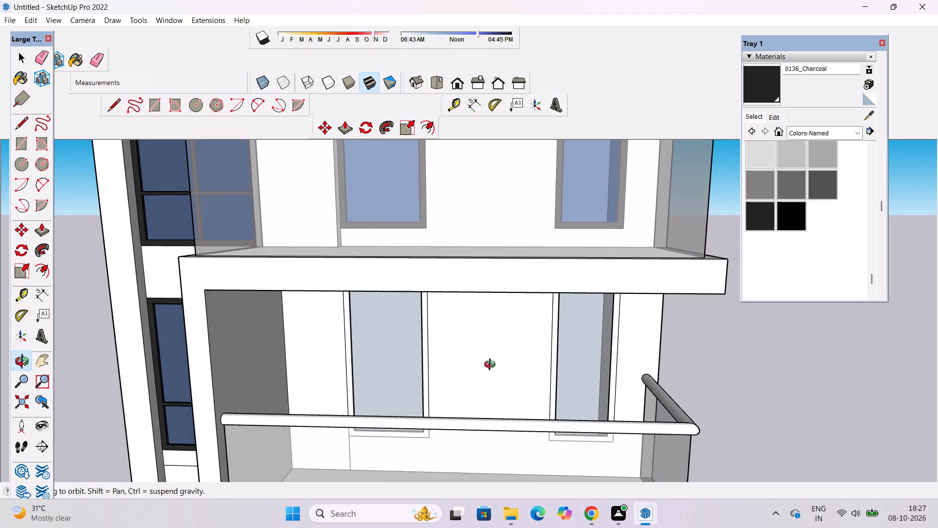
scroll(510, 373, up, 2)
drag(694, 382, 479, 374)
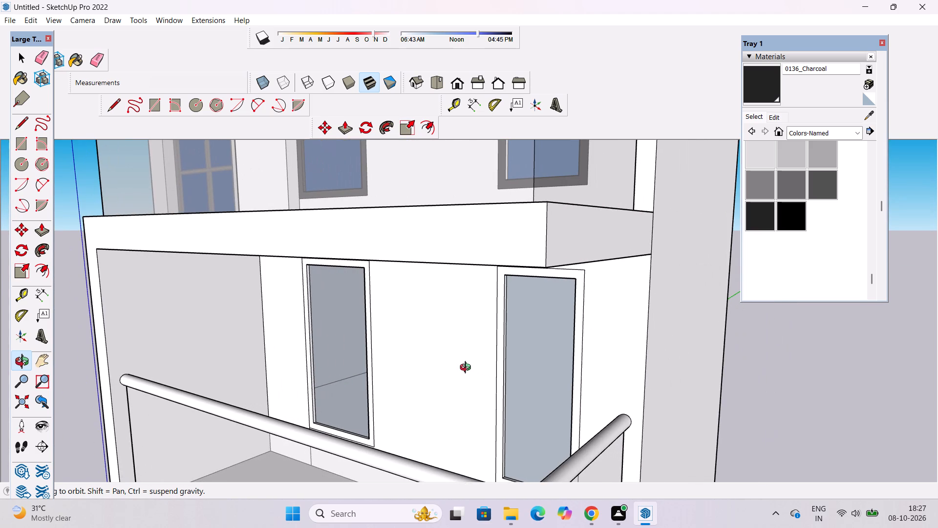
scroll(476, 376, down, 3)
drag(598, 378, 519, 360)
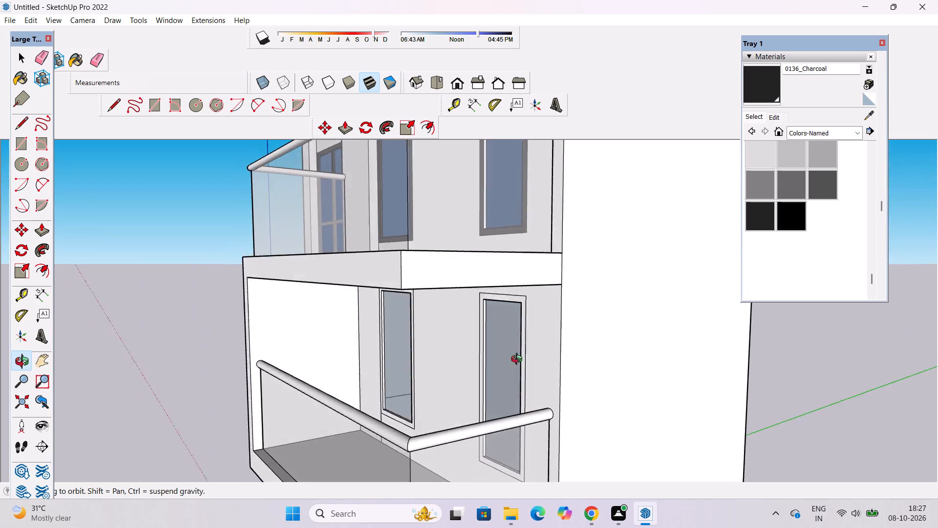
drag(519, 360, 501, 309)
scroll(493, 268, down, 9)
drag(489, 332, 511, 390)
scroll(476, 353, up, 4)
shift+drag(476, 342, 469, 382)
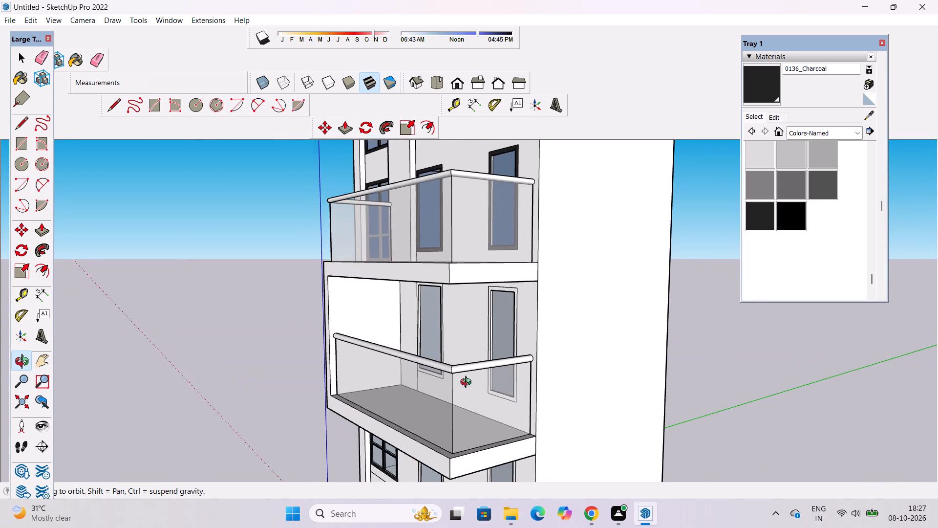
scroll(478, 312, up, 4)
drag(480, 329, 580, 337)
drag(580, 337, 525, 365)
drag(521, 365, 513, 358)
scroll(512, 353, up, 3)
shift+drag(512, 353, 468, 338)
click(757, 88)
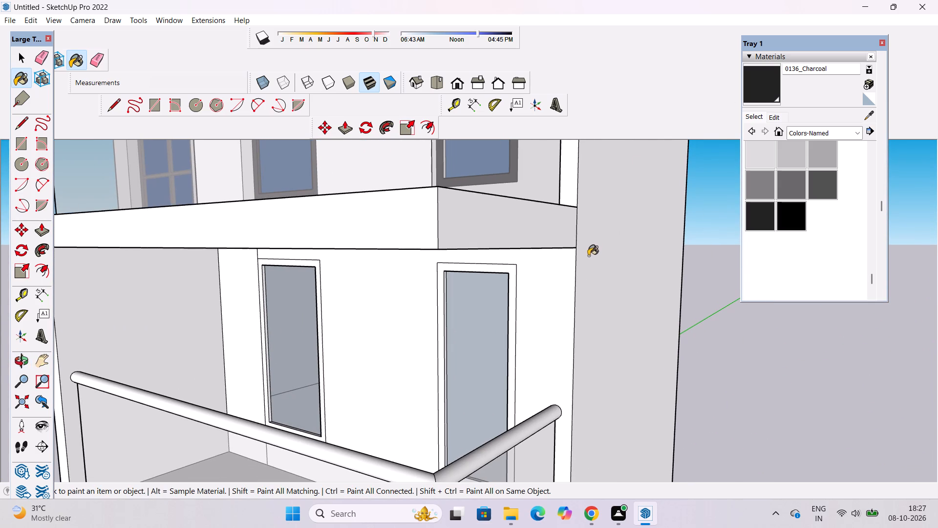
scroll(551, 296, down, 1)
scroll(525, 319, up, 4)
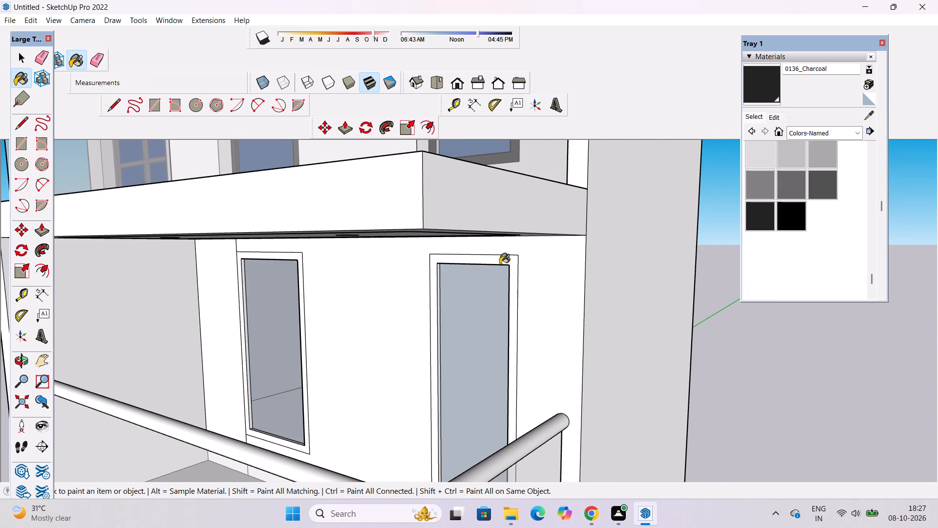
click(508, 250)
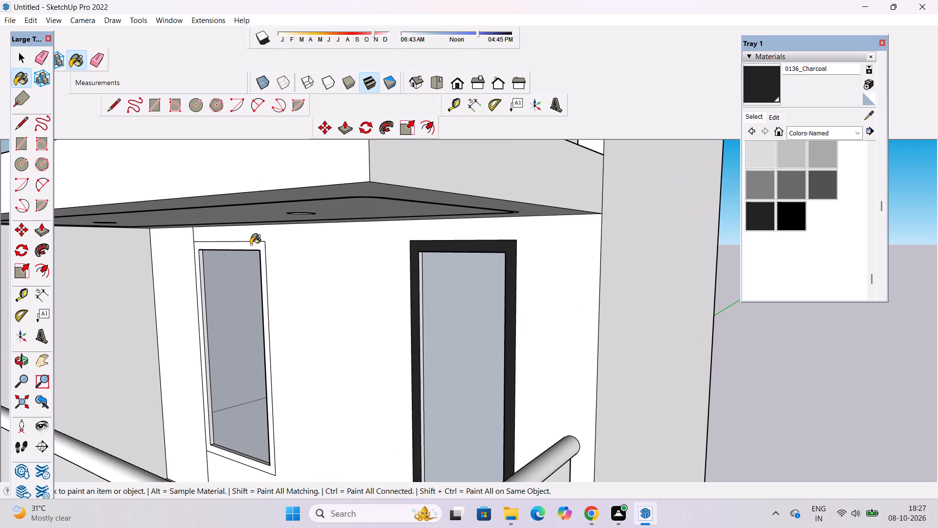
click(251, 244)
Paint the inner top and left side faces of that balcony's narrow window frame with 0136_Charcoal.
scroll(436, 283, up, 20)
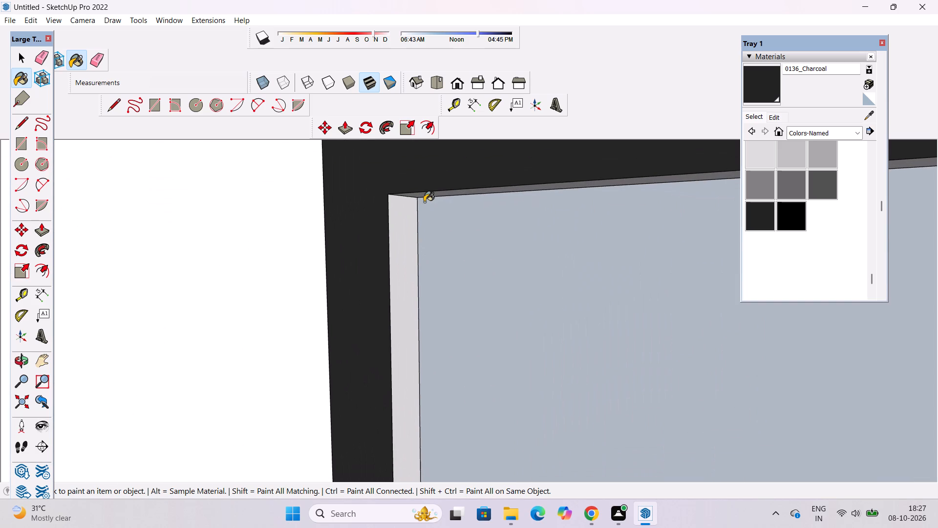
click(432, 194)
click(409, 208)
scroll(422, 192, down, 13)
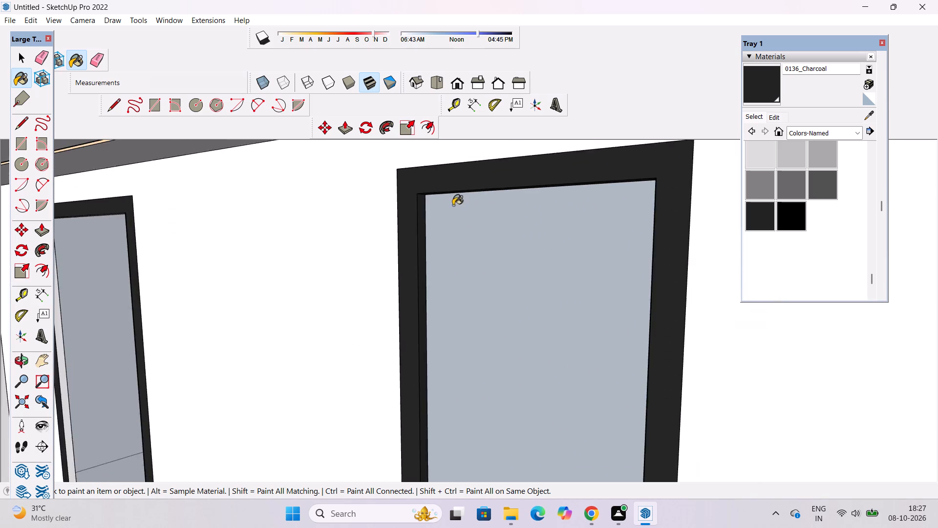
Paint the inner left side and top faces of the wider window's frame on the same balcony with 0136_Charcoal.
scroll(453, 205, down, 14)
scroll(260, 206, up, 9)
scroll(293, 196, up, 16)
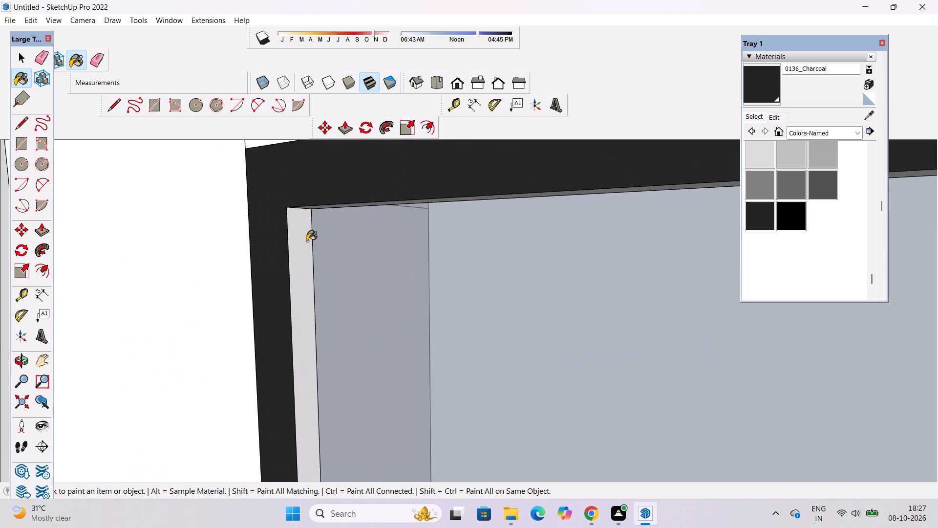
scroll(307, 241, up, 3)
click(305, 241)
click(333, 184)
scroll(310, 193, down, 10)
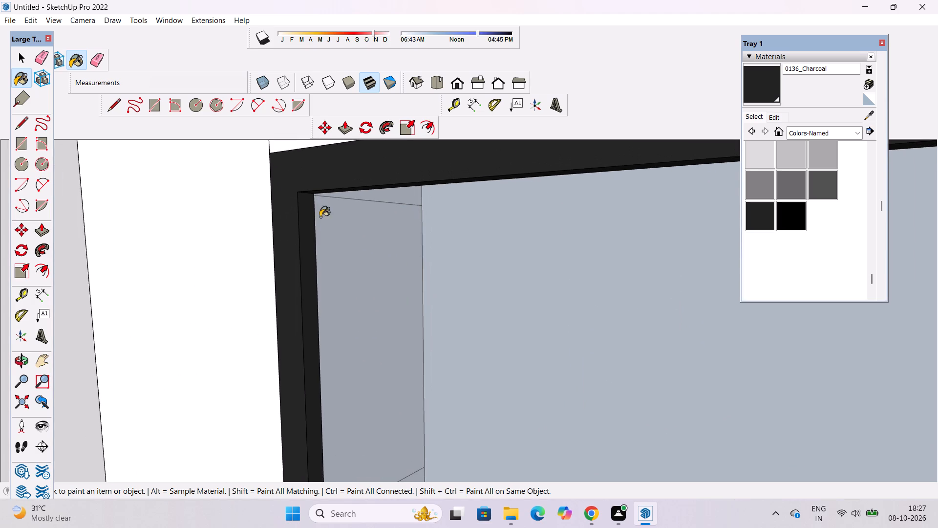
Erase the stray edge crossing the inner right side face of the wider balcony window's frame.
key(o)
scroll(324, 222, down, 12)
drag(320, 267, 577, 297)
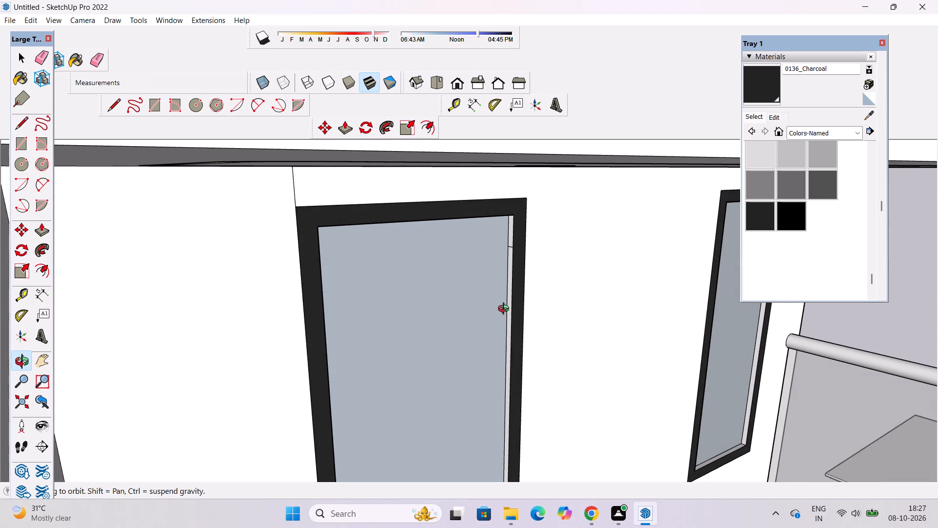
shift+drag(505, 309, 452, 303)
drag(459, 291, 515, 276)
drag(577, 278, 391, 271)
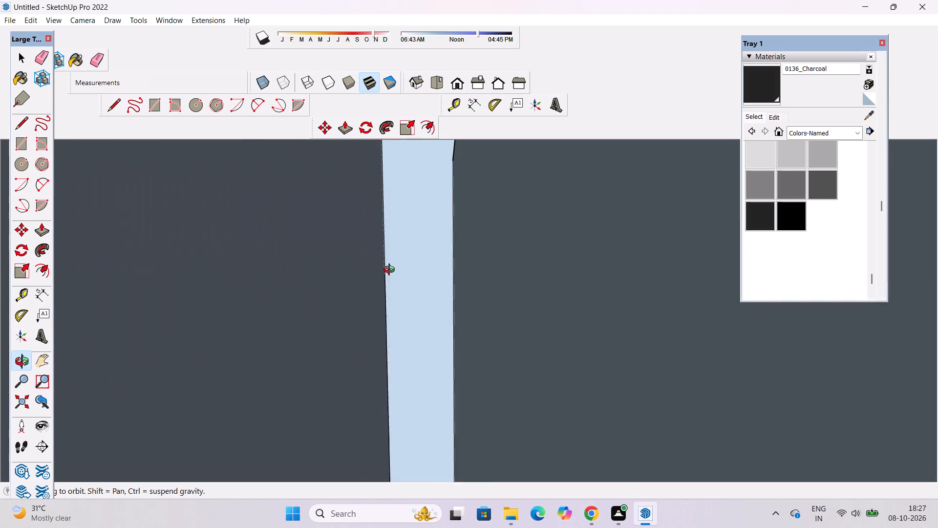
drag(391, 271, 383, 271)
scroll(334, 271, down, 6)
click(459, 84)
scroll(368, 231, down, 6)
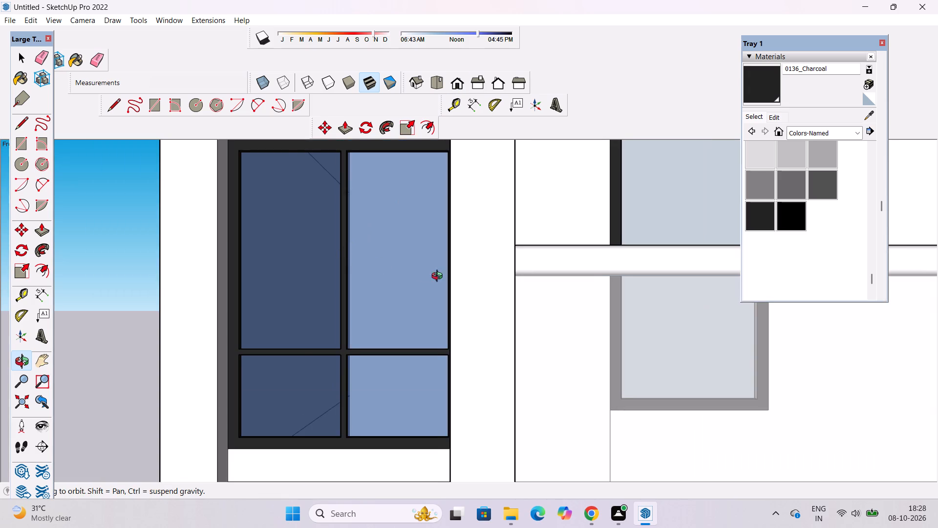
shift+drag(439, 277, 250, 269)
drag(300, 263, 470, 315)
shift+drag(474, 274, 416, 385)
scroll(395, 265, up, 2)
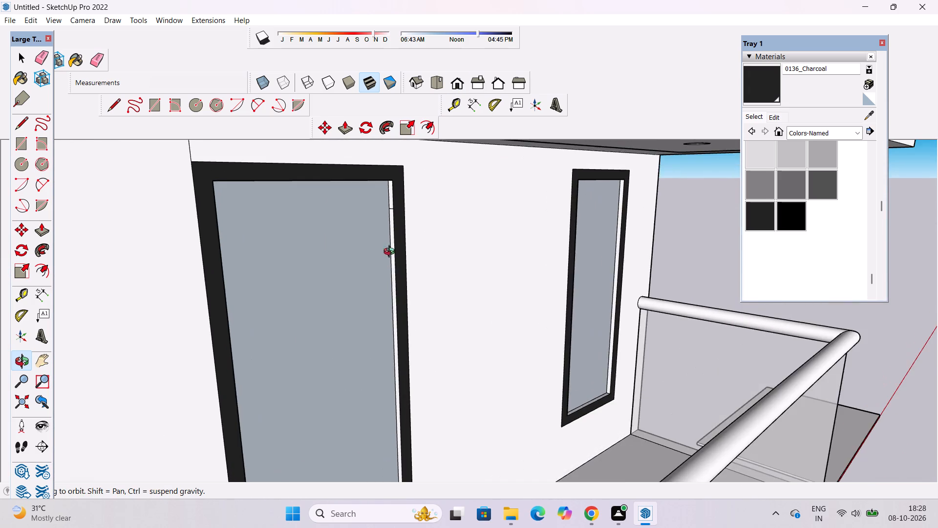
scroll(391, 253, up, 3)
shift+drag(387, 227, 375, 257)
shift+scroll(373, 243, up, 7)
shift+drag(392, 219, 372, 257)
drag(383, 254, 394, 249)
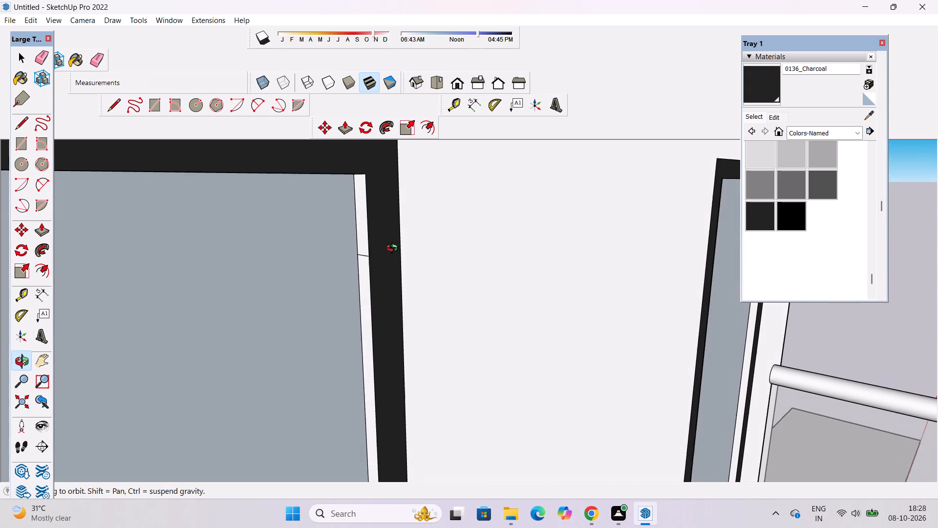
drag(394, 249, 401, 247)
key(e)
scroll(365, 241, up, 3)
drag(360, 258, 362, 266)
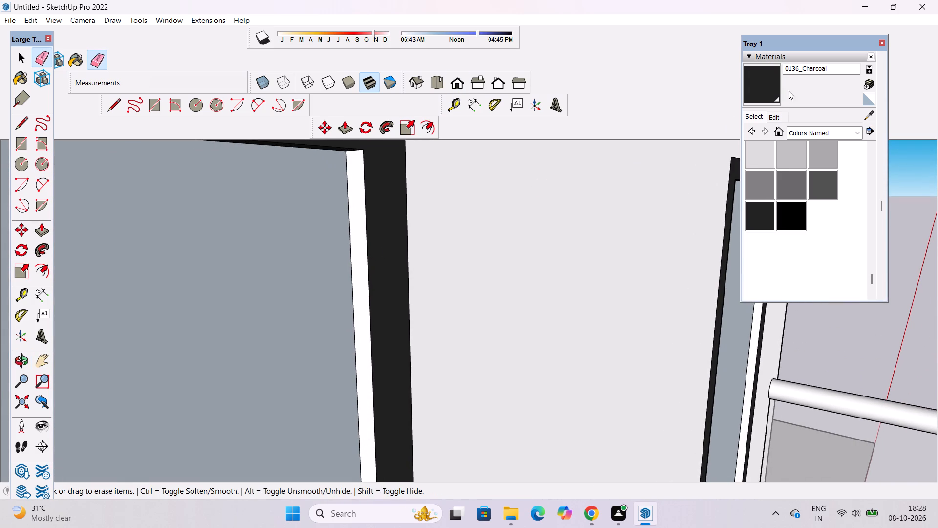
Paint the inner right side face of the wider balcony window's frame with 0136_Charcoal.
click(754, 88)
scroll(482, 166, down, 4)
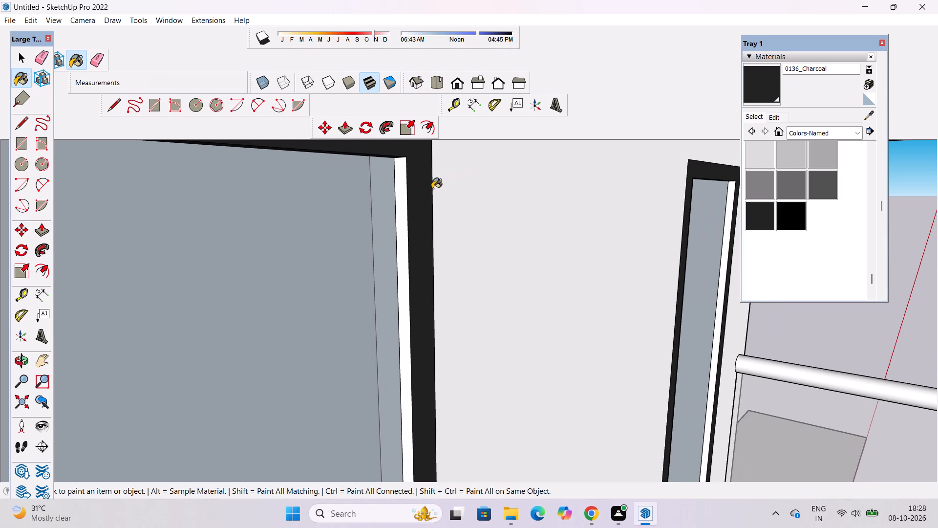
scroll(431, 194, down, 2)
click(405, 201)
scroll(317, 230, down, 7)
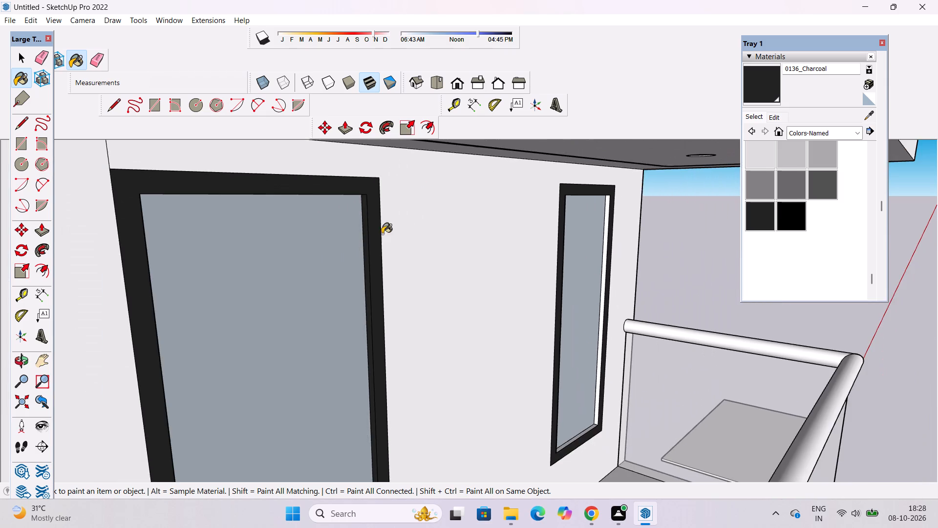
Paint the inner right side and bottom faces of the narrow balcony window's frame with 0136_Charcoal.
scroll(592, 224, up, 1)
scroll(531, 218, down, 2)
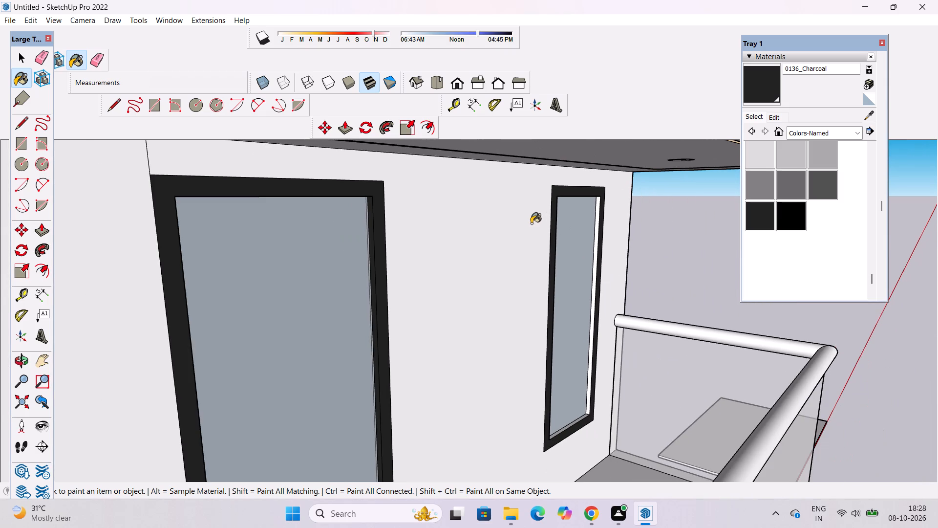
scroll(606, 425, up, 12)
click(592, 362)
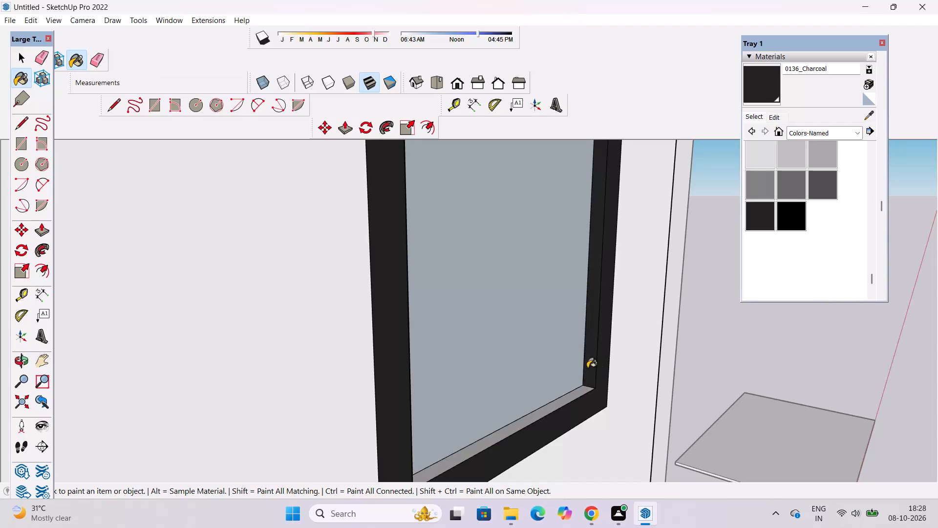
click(579, 391)
Paint the inner bottom face of the wider window's frame on the same balcony with 0136_Charcoal.
click(23, 359)
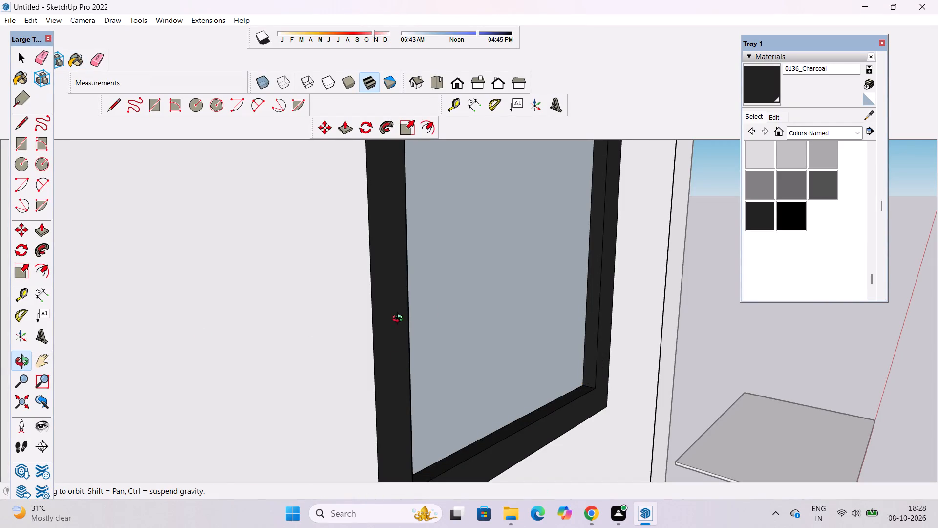
drag(631, 292, 282, 296)
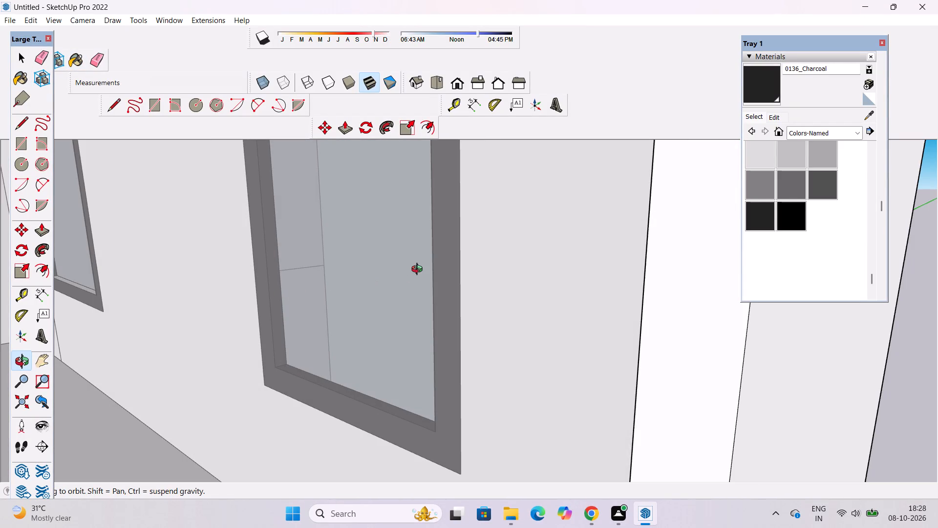
scroll(431, 279, down, 6)
shift+drag(448, 282, 536, 410)
scroll(528, 378, down, 5)
shift+drag(418, 270, 626, 493)
scroll(207, 423, up, 4)
shift+drag(244, 401, 428, 431)
drag(448, 433, 487, 481)
scroll(432, 340, up, 2)
shift+drag(434, 291, 531, 419)
drag(531, 420, 587, 431)
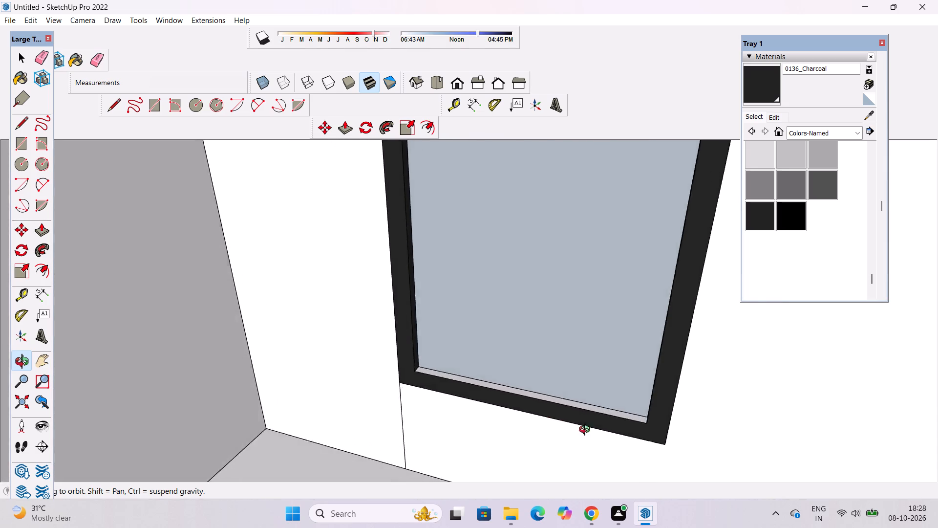
drag(587, 431, 455, 498)
shift+drag(442, 453, 436, 433)
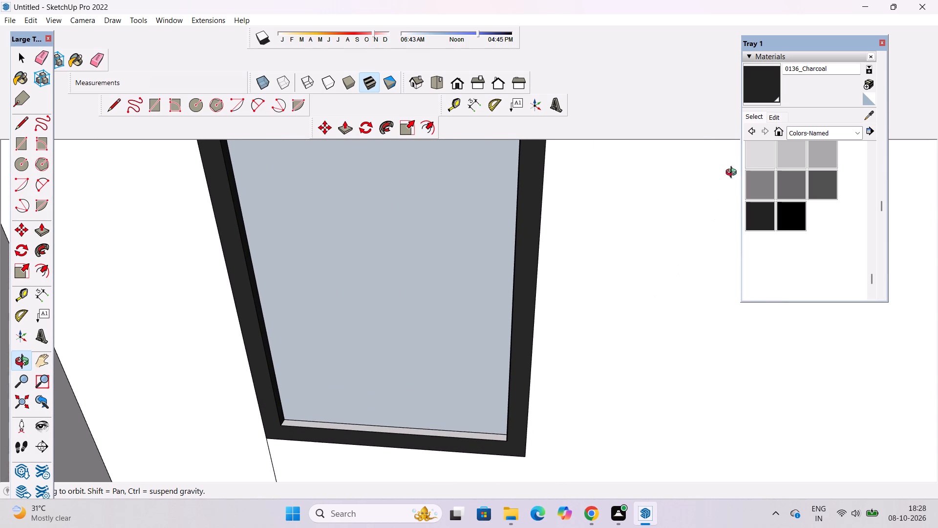
click(762, 88)
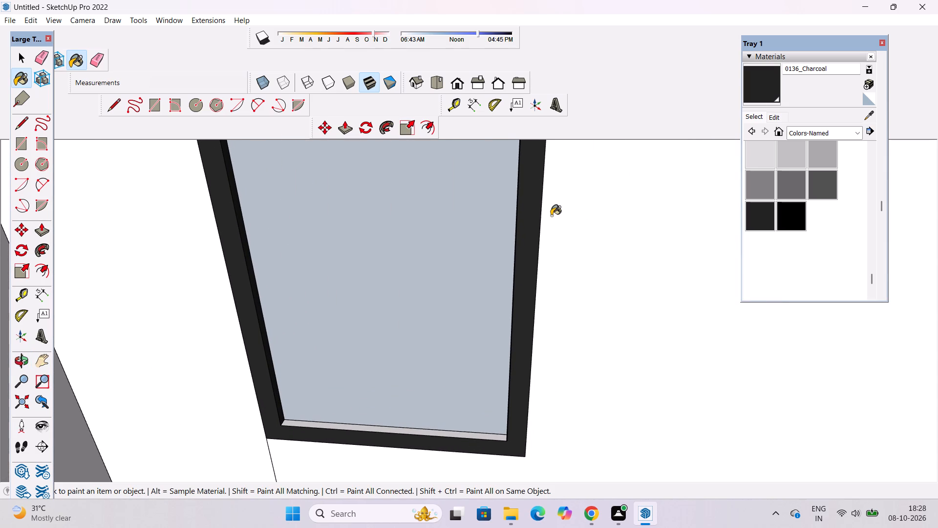
scroll(472, 436, up, 4)
click(491, 436)
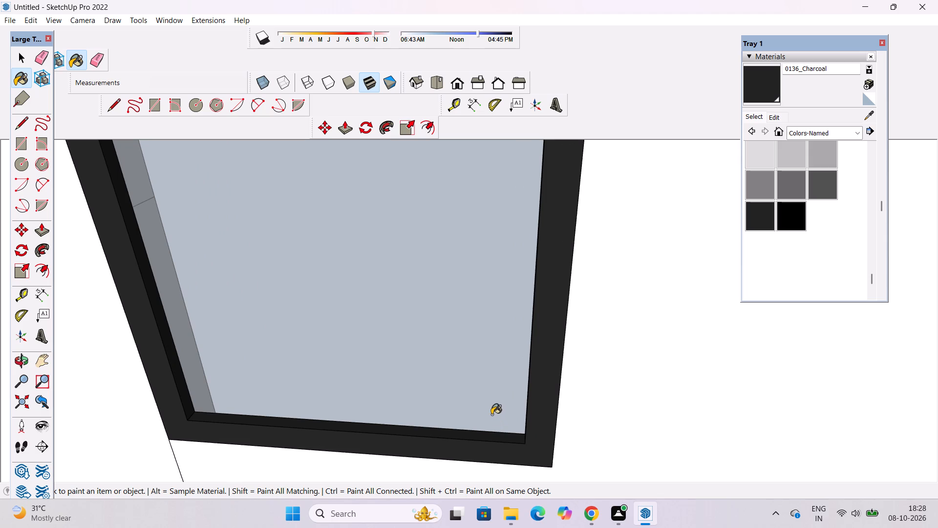
Switch to the front view and examine the facade below the balcony for single-pane window frames that still need colour.
key(space)
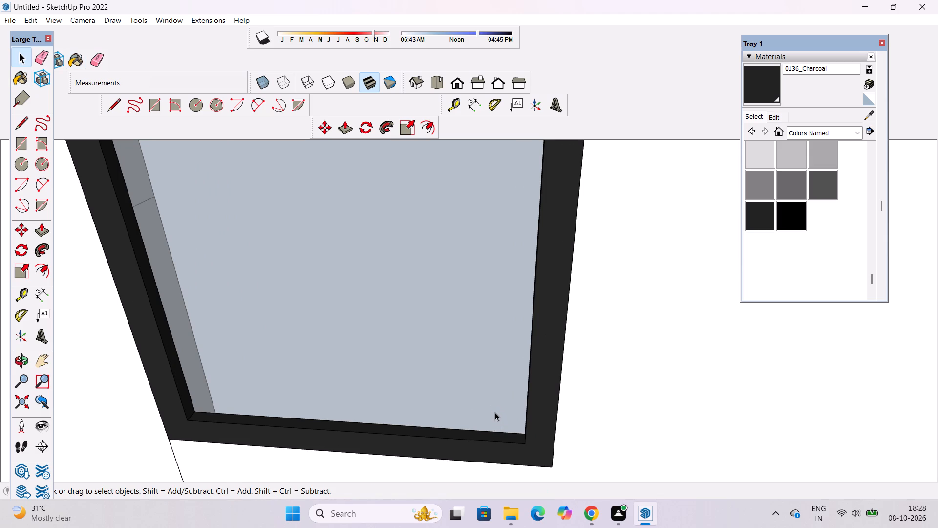
key(o)
scroll(490, 346, down, 4)
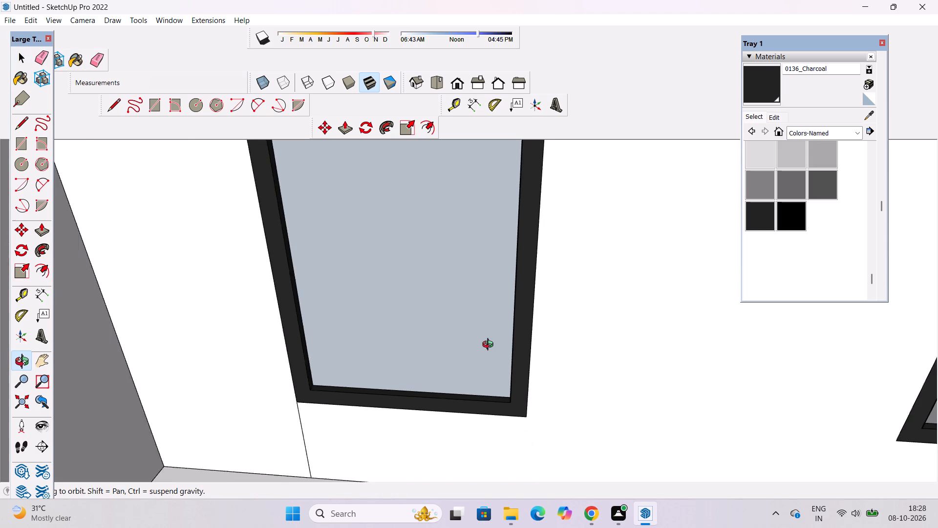
scroll(490, 346, down, 5)
shift+drag(490, 342, 482, 428)
drag(479, 415, 470, 471)
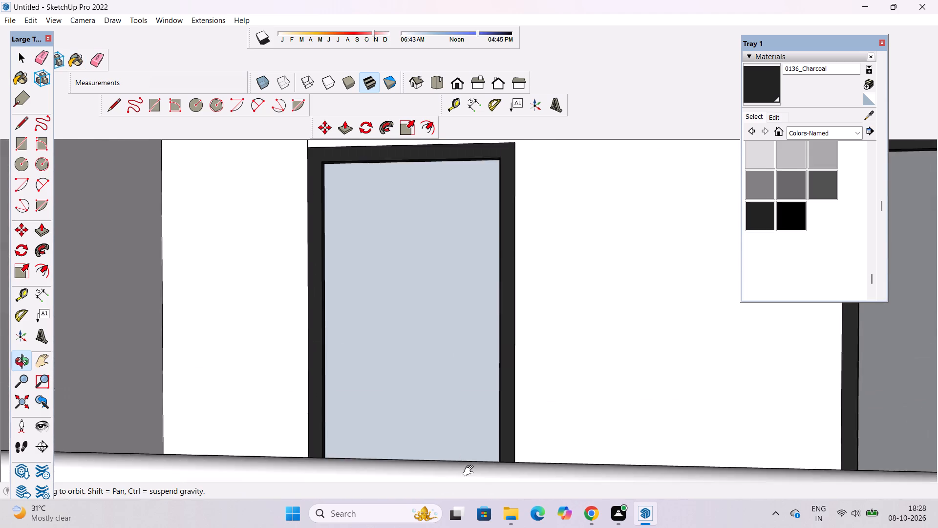
drag(470, 471, 470, 471)
drag(475, 347, 541, 432)
scroll(497, 338, down, 4)
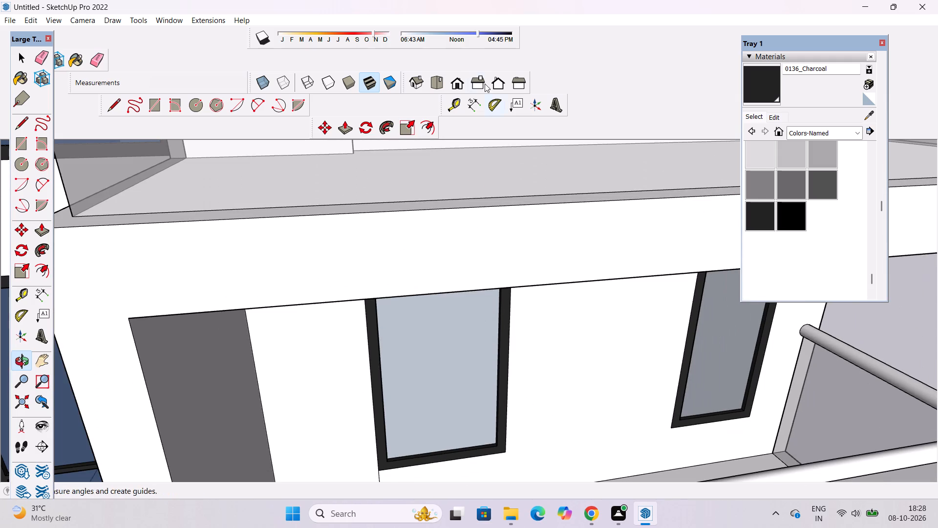
click(451, 81)
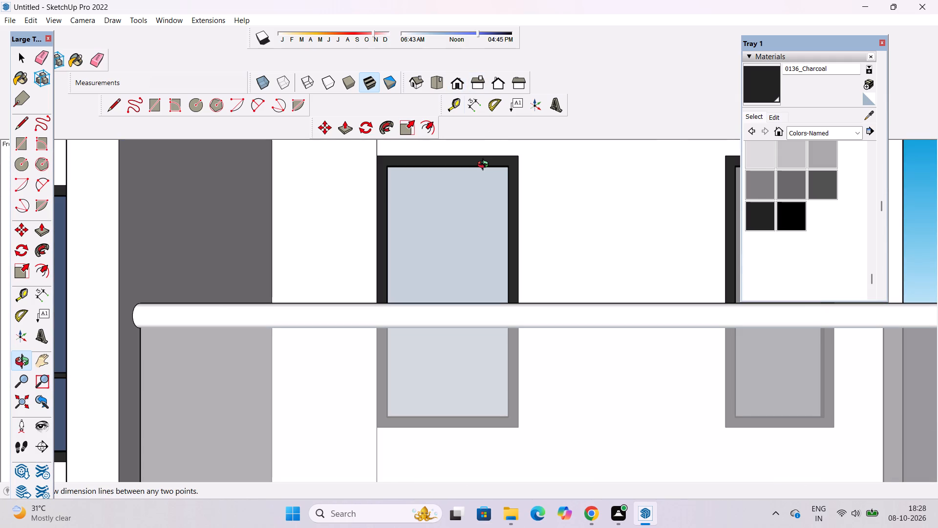
scroll(490, 172, down, 3)
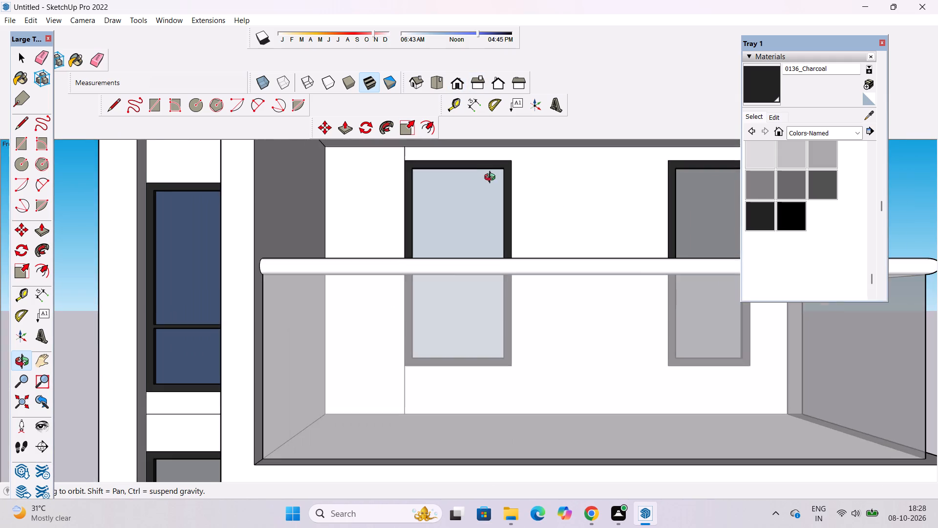
shift+drag(495, 183, 489, 222)
scroll(489, 222, down, 5)
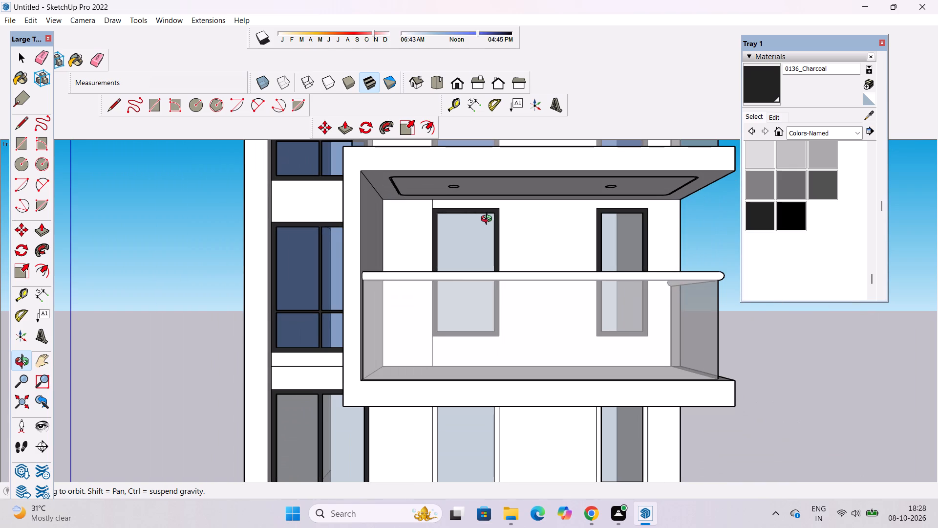
scroll(489, 216, down, 5)
drag(496, 215, 492, 313)
drag(491, 313, 466, 293)
drag(476, 327, 496, 343)
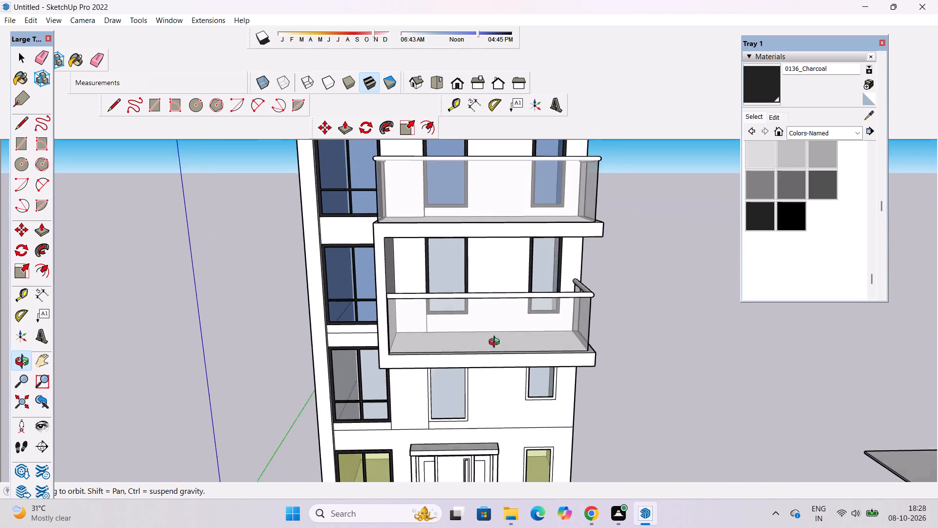
drag(496, 343, 536, 359)
drag(537, 357, 498, 332)
shift+drag(489, 379, 494, 338)
drag(491, 365, 451, 347)
scroll(449, 354, up, 4)
shift+drag(446, 352, 410, 345)
drag(409, 345, 445, 347)
Paint the front faces of both single-pane window frames on the floor above the entrance with 0136_Charcoal.
click(753, 86)
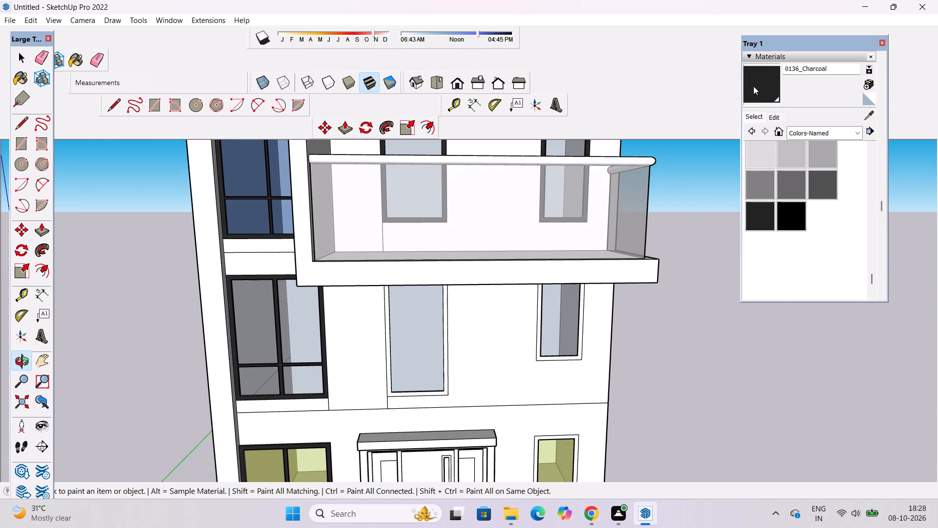
scroll(478, 351, up, 6)
scroll(425, 350, up, 2)
click(411, 314)
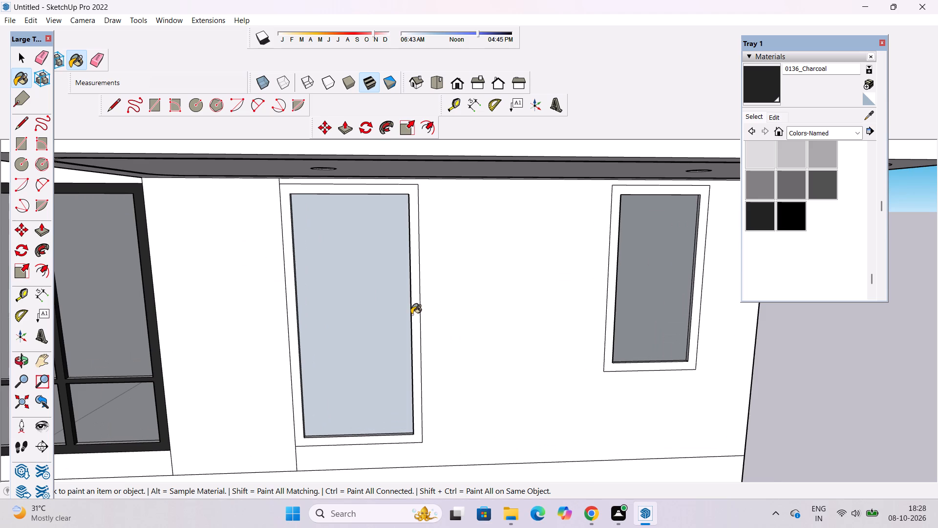
click(653, 176)
Paint the inner right side, bottom and left side faces of that floor's wider single-pane window frame with 0136_Charcoal.
scroll(709, 357, up, 1)
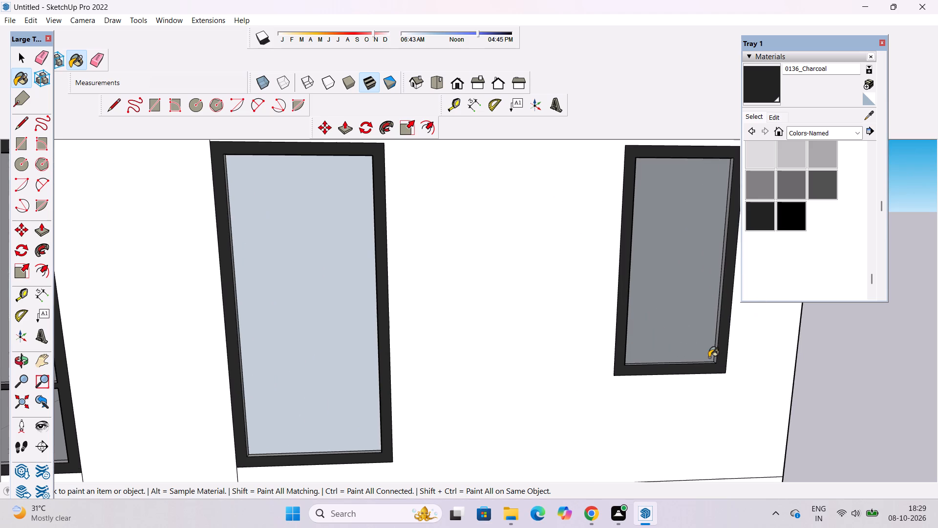
scroll(290, 457, up, 8)
scroll(445, 446, up, 8)
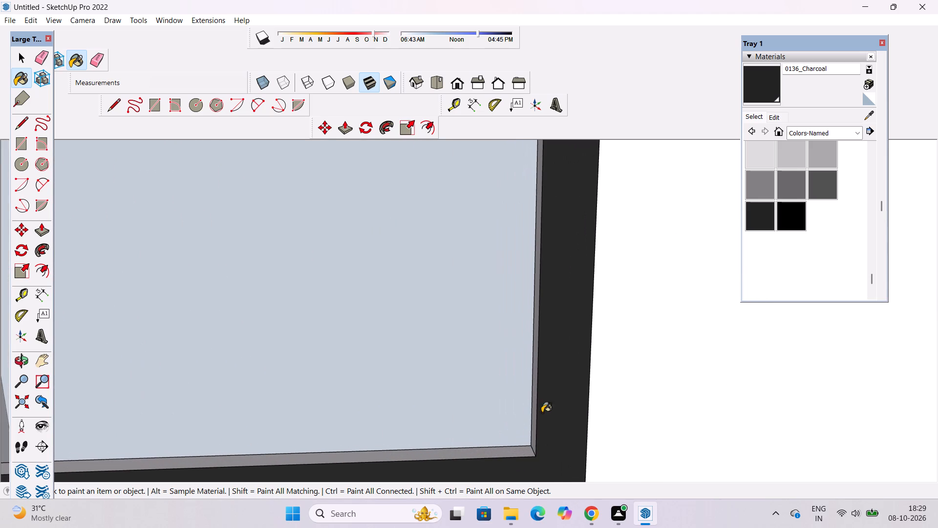
click(533, 392)
click(507, 452)
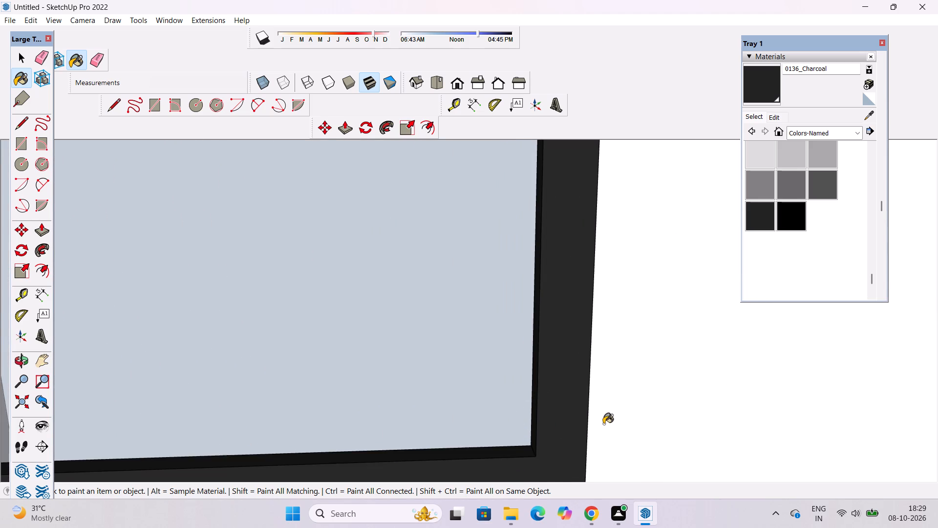
scroll(606, 423, down, 5)
click(141, 424)
Paint the inner right side, bottom and left side faces of the narrow window frame on the same floor with 0136_Charcoal.
scroll(83, 431, down, 2)
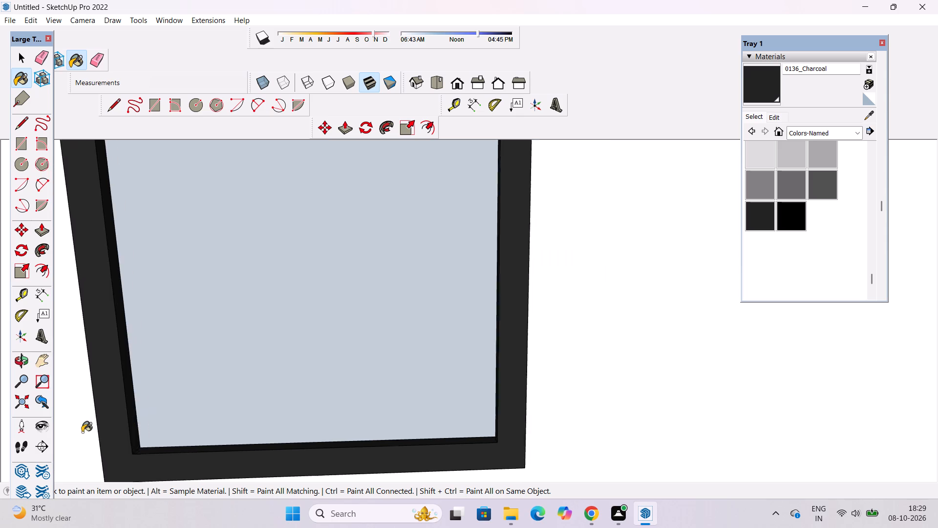
scroll(82, 432, down, 13)
scroll(633, 319, up, 16)
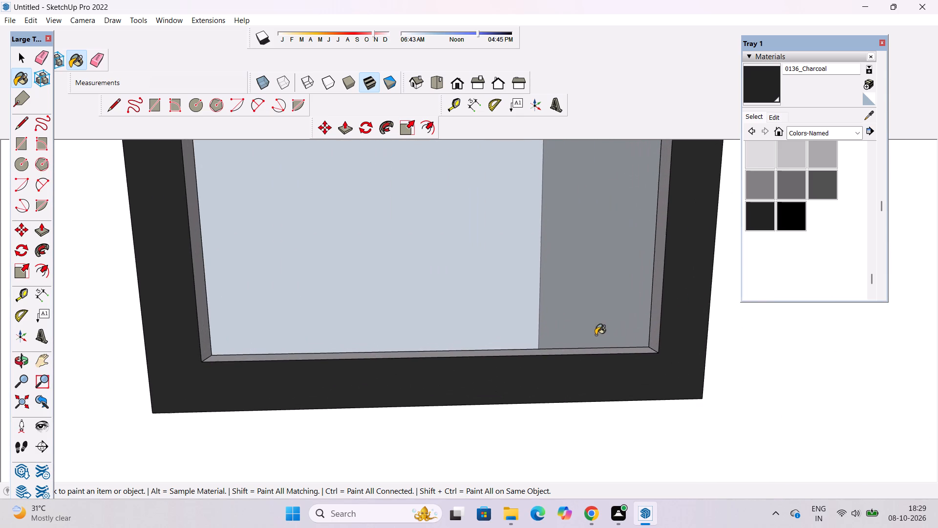
scroll(619, 330, up, 5)
click(685, 306)
click(660, 363)
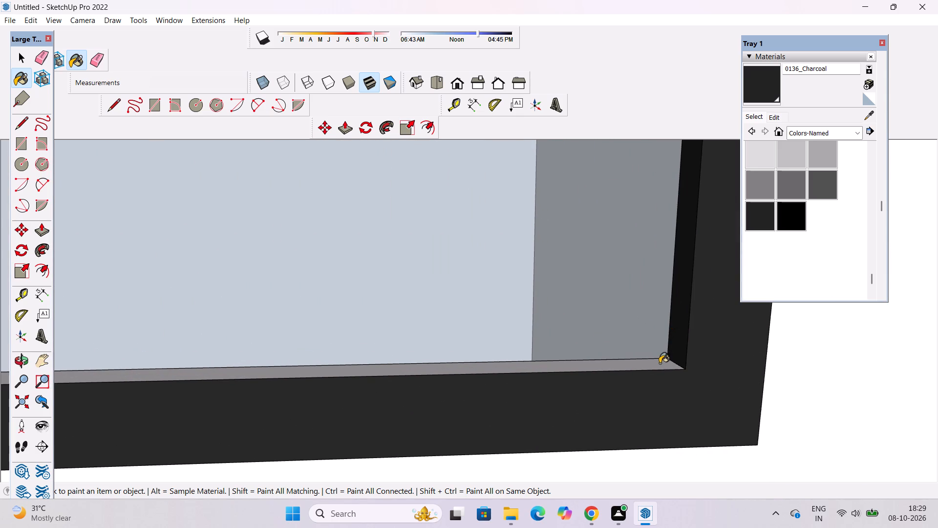
scroll(666, 361, down, 8)
scroll(320, 340, up, 7)
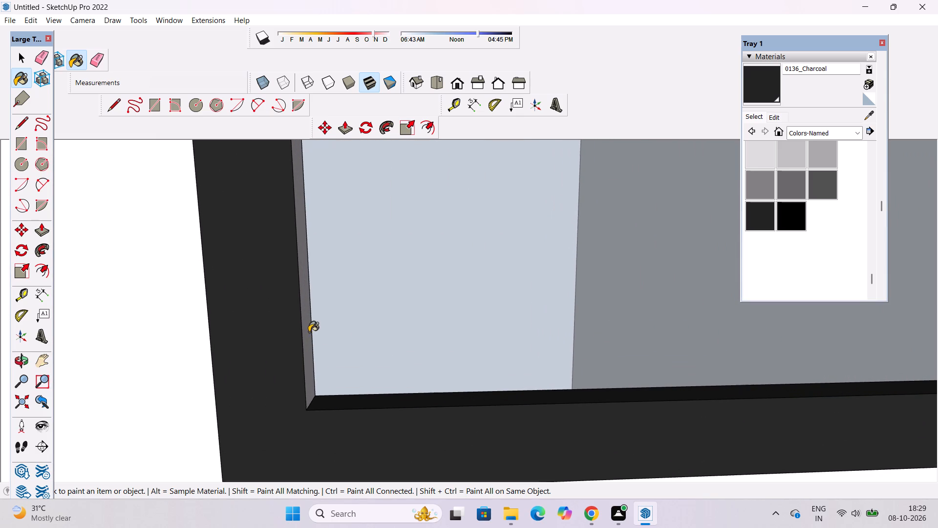
click(308, 332)
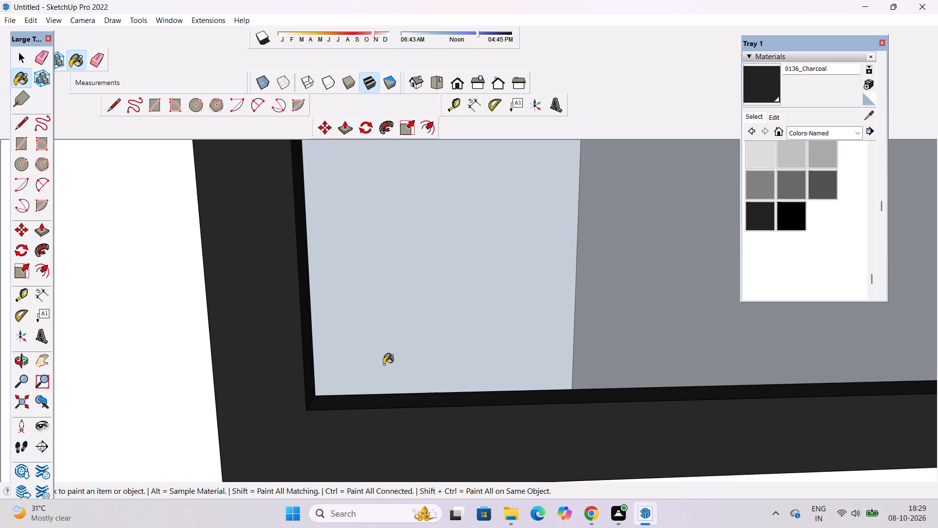
Paint the inner top face of the narrow window's frame on the floor above the entrance with 0136_Charcoal.
key(o)
scroll(373, 367, down, 5)
drag(401, 407, 400, 378)
scroll(400, 378, down, 11)
shift+drag(407, 372, 447, 504)
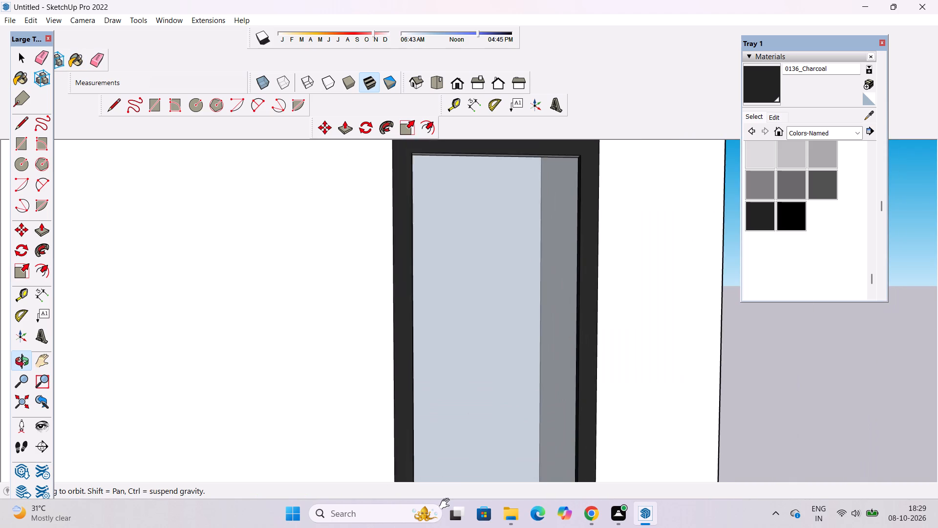
shift+drag(447, 504, 447, 505)
drag(471, 424, 441, 276)
shift+drag(441, 276, 627, 337)
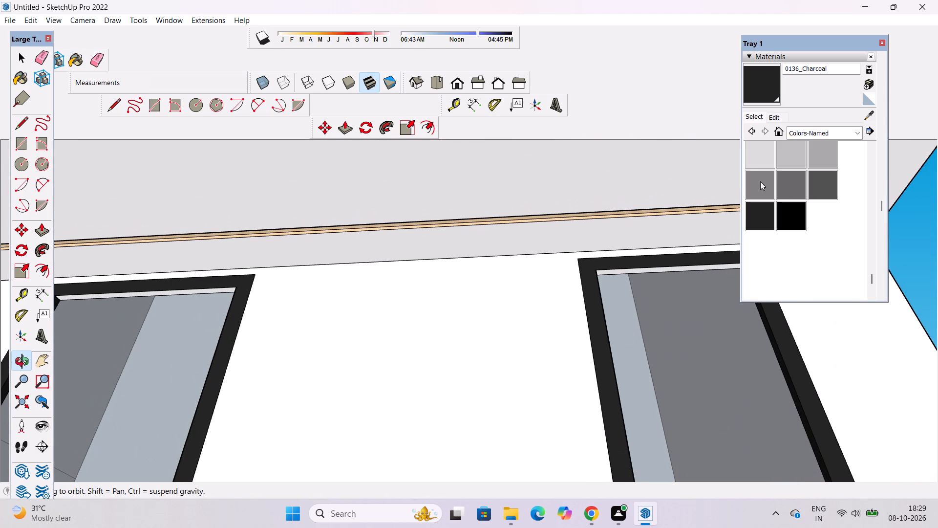
click(759, 80)
scroll(660, 271, up, 4)
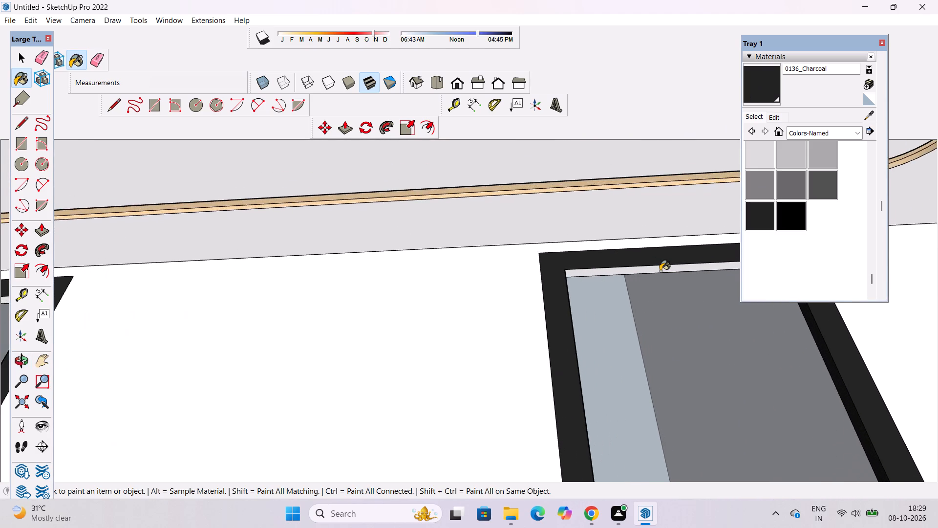
scroll(660, 271, up, 4)
click(660, 268)
Paint the inner top face of the wider single-pane window's frame on the same floor with 0136_Charcoal.
scroll(695, 249, down, 12)
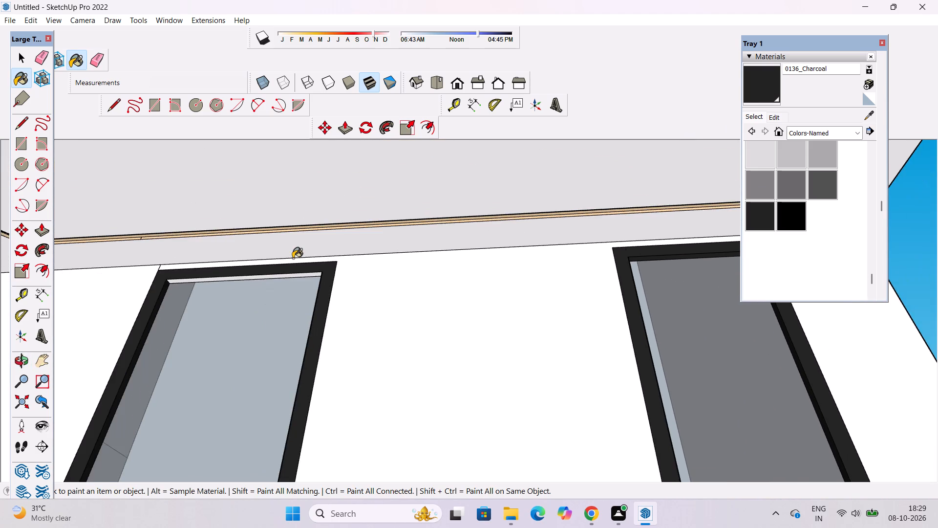
scroll(293, 258, up, 9)
scroll(305, 296, up, 2)
click(312, 296)
Examine the front facade down to the ground floor for window frames that still need colour.
key(o)
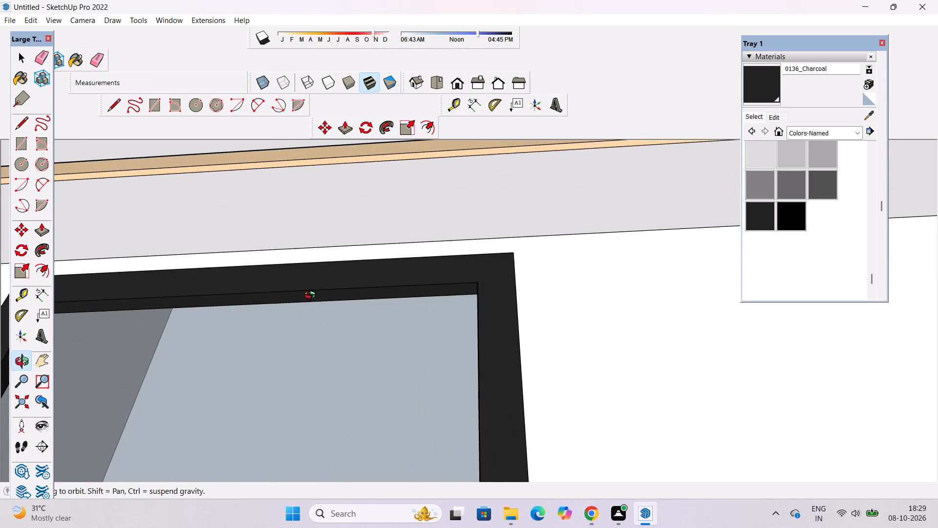
scroll(326, 277, down, 12)
drag(389, 265, 395, 305)
scroll(395, 304, down, 2)
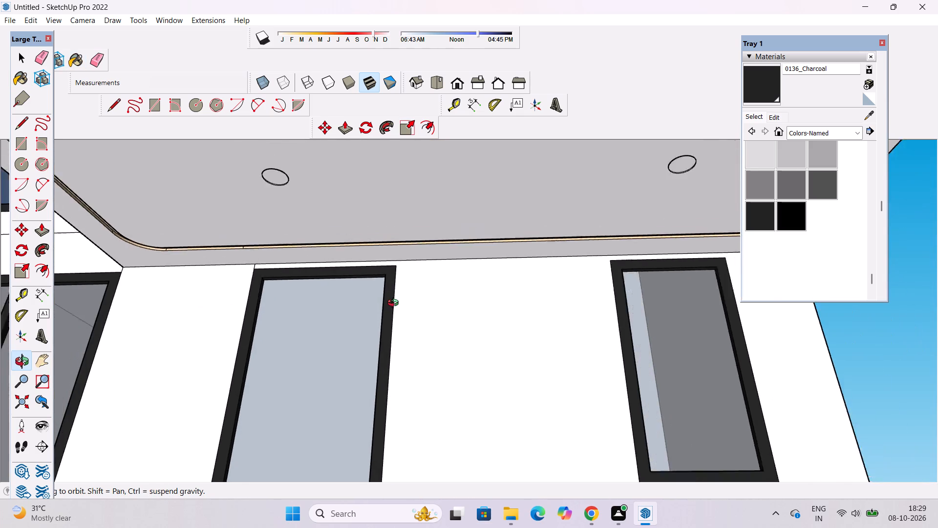
scroll(395, 304, down, 2)
drag(409, 286, 400, 322)
shift+drag(397, 325, 392, 277)
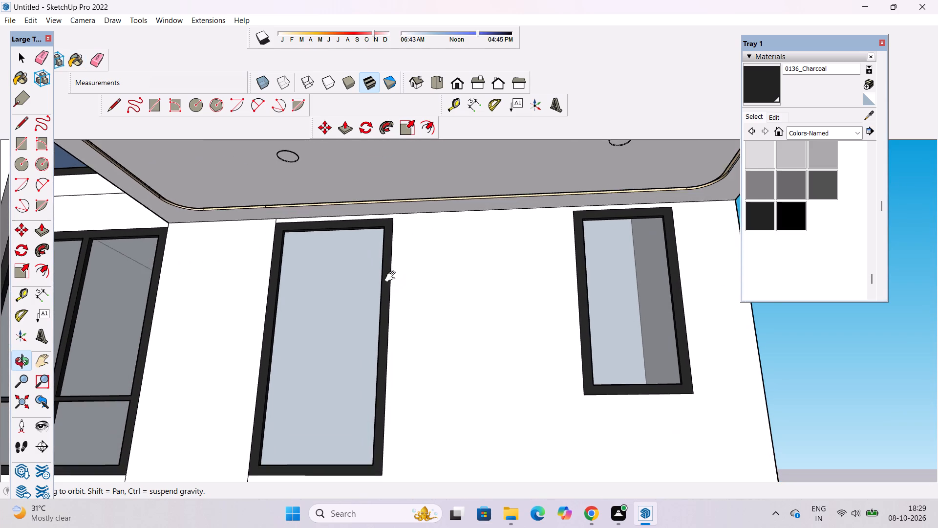
scroll(392, 277, down, 6)
drag(394, 290, 393, 356)
drag(392, 356, 438, 314)
scroll(440, 308, down, 6)
drag(449, 347, 474, 358)
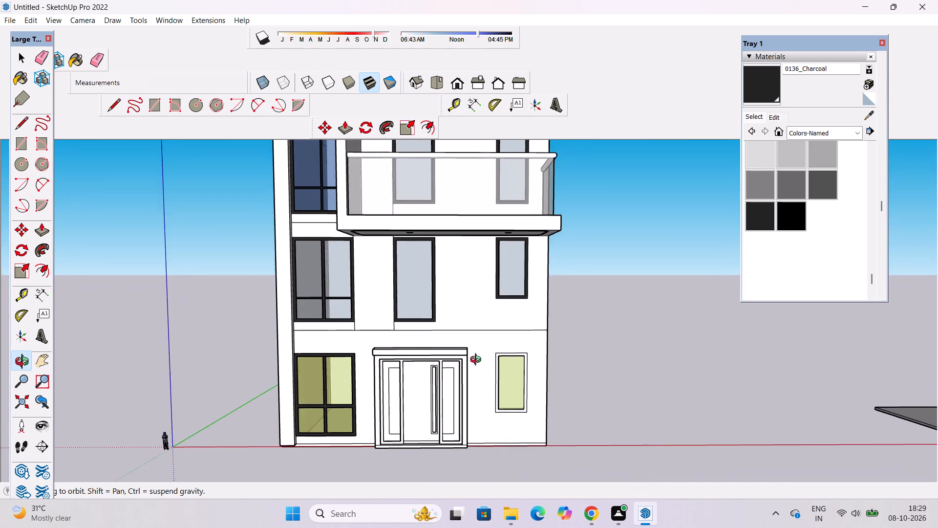
drag(485, 372, 464, 342)
drag(463, 352, 450, 341)
shift+drag(448, 340, 431, 313)
drag(441, 319, 446, 325)
shift+drag(447, 327, 428, 294)
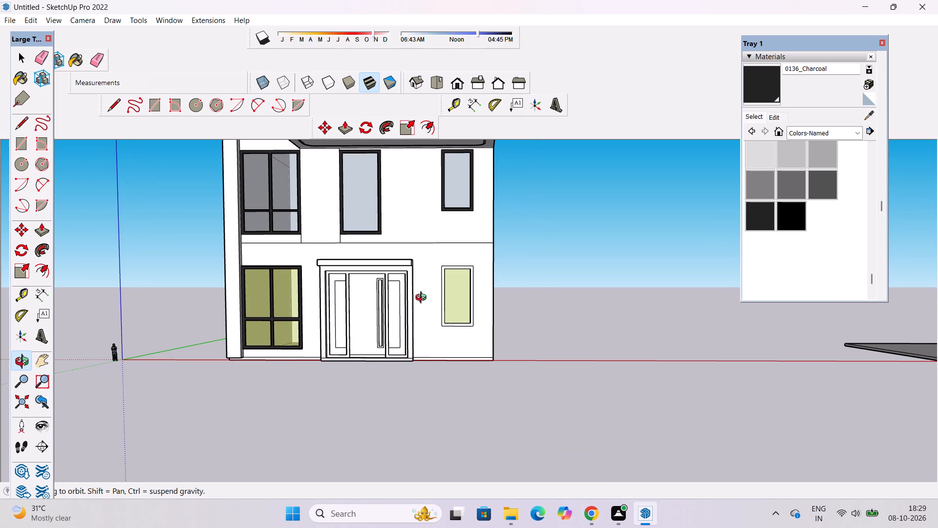
scroll(426, 297, down, 3)
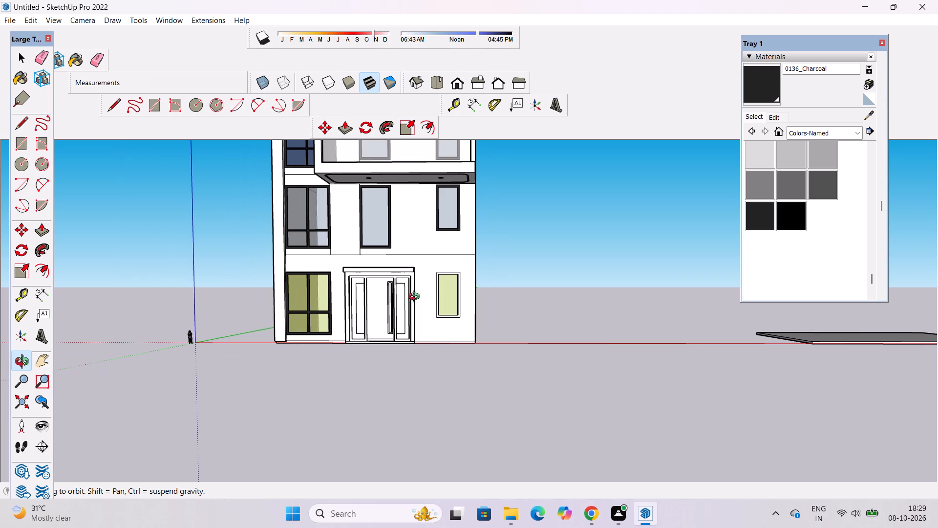
shift+drag(418, 297, 427, 353)
scroll(462, 333, up, 4)
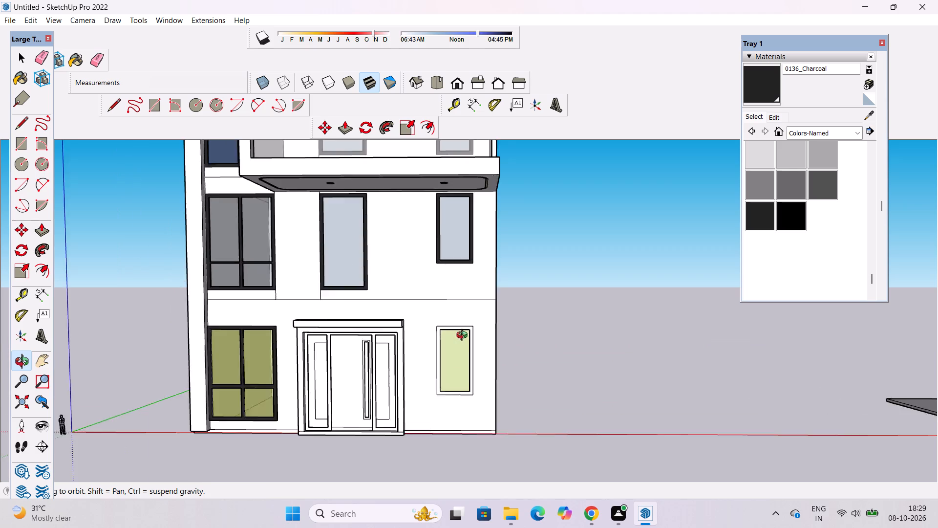
scroll(464, 336, up, 4)
shift+drag(465, 338, 438, 329)
drag(434, 330, 457, 338)
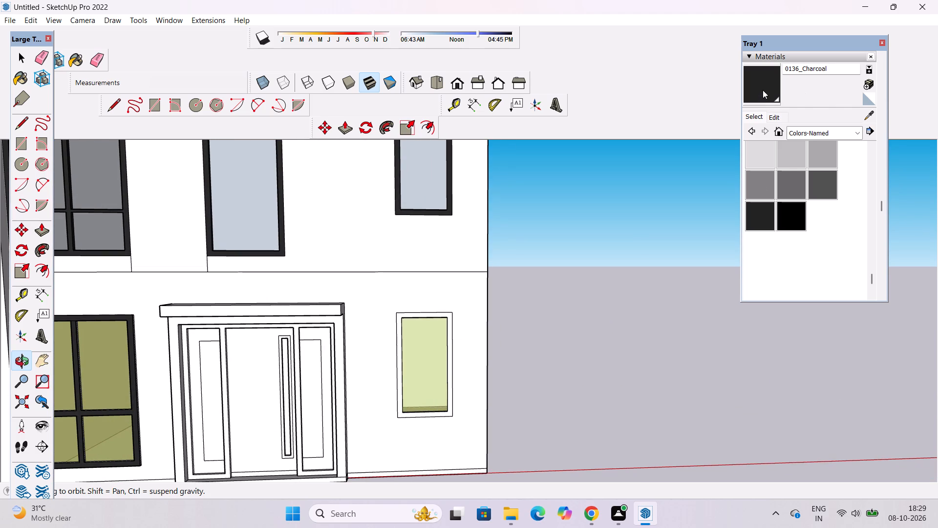
Paint the front face of the ground-floor single-pane window frame beside the entrance door with 0136_Charcoal.
click(761, 88)
scroll(564, 181, down, 5)
scroll(520, 262, up, 4)
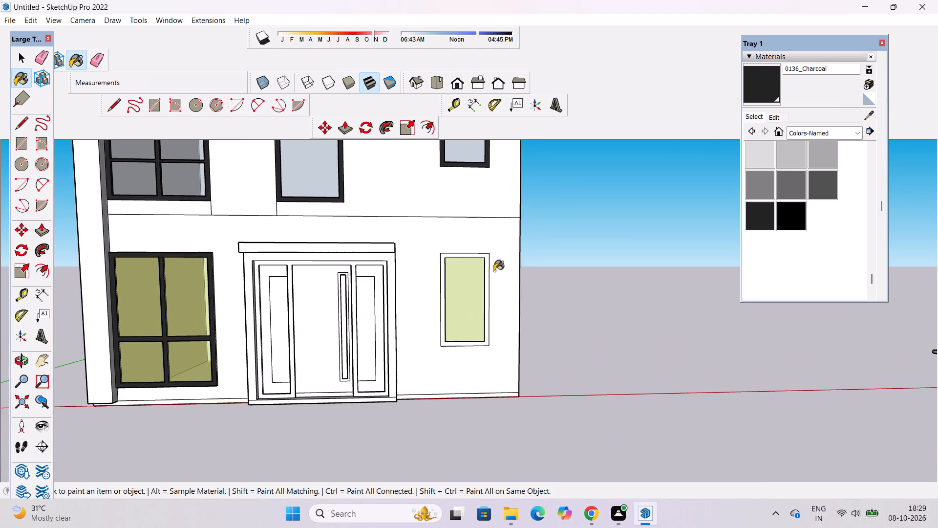
scroll(476, 274, up, 7)
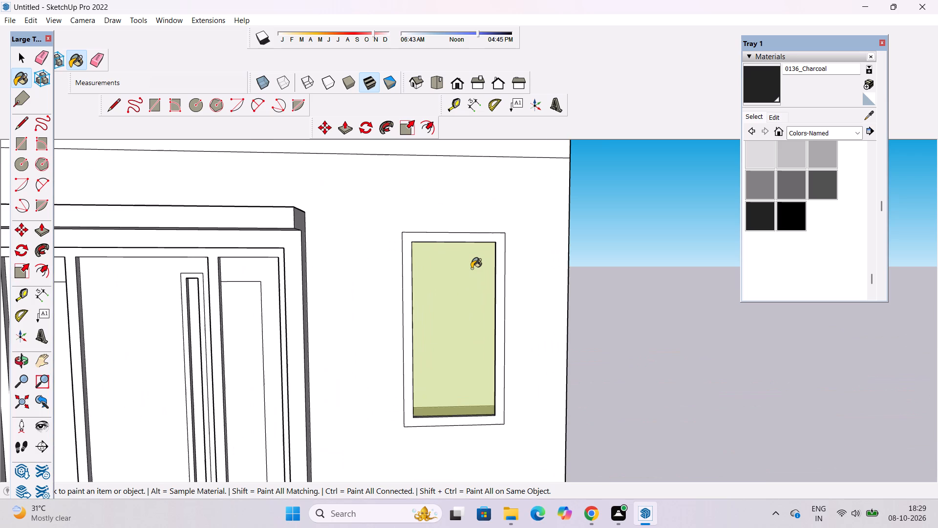
scroll(471, 268, up, 7)
click(528, 221)
Paint the inner side and bottom faces of the ground-floor single-pane window's frame with 0136_Charcoal.
scroll(477, 194, down, 5)
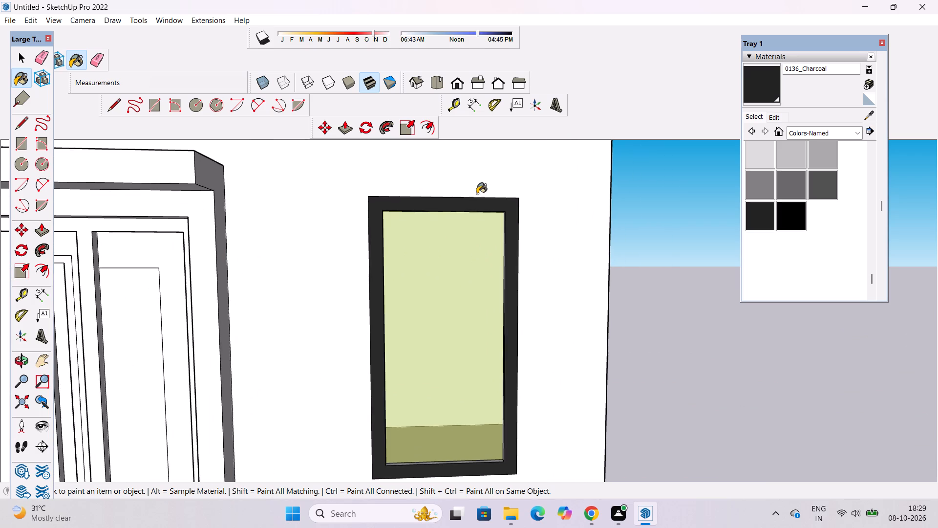
scroll(471, 241, down, 2)
scroll(496, 411, up, 14)
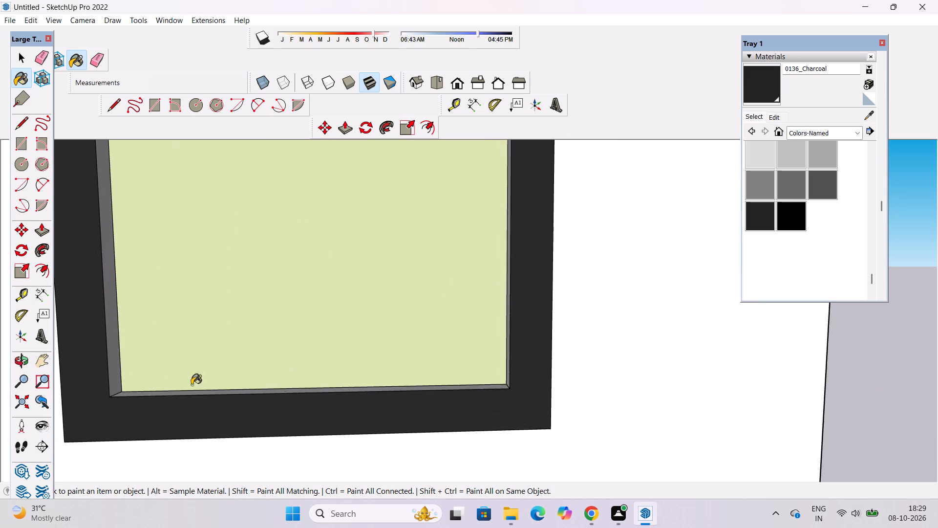
scroll(112, 360, up, 4)
click(112, 359)
click(208, 407)
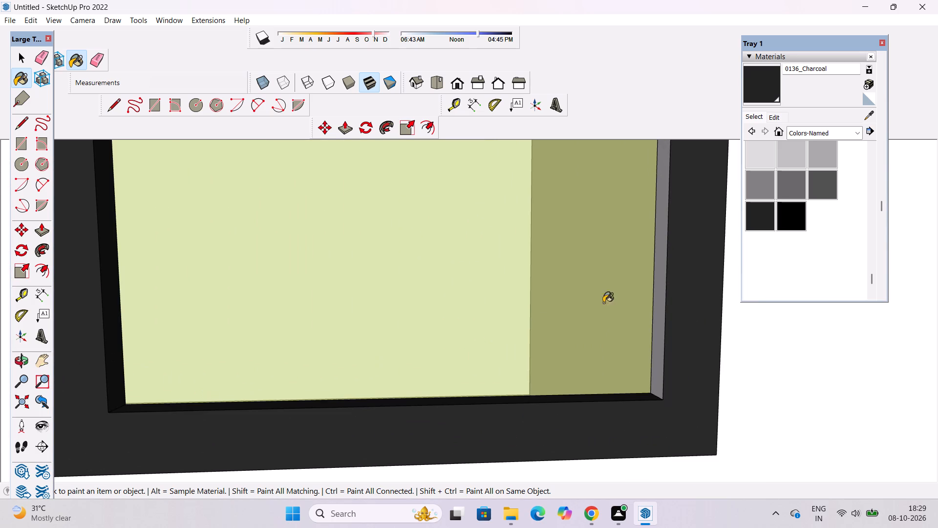
click(662, 292)
scroll(469, 404, down, 13)
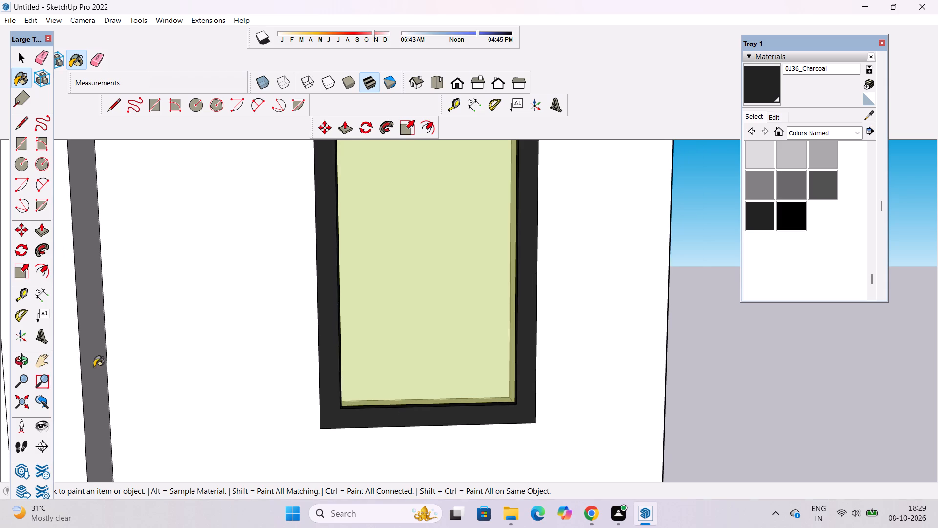
Paint the inner top face of the ground-floor single-pane window's frame with 0136_Charcoal.
click(27, 359)
scroll(503, 390, down, 6)
drag(504, 426, 492, 281)
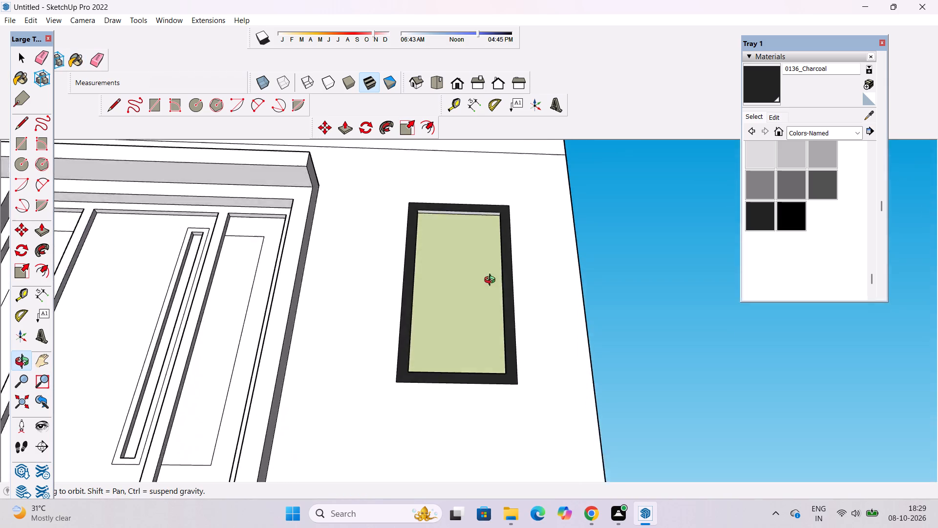
drag(492, 281, 489, 253)
scroll(486, 209, up, 9)
click(762, 84)
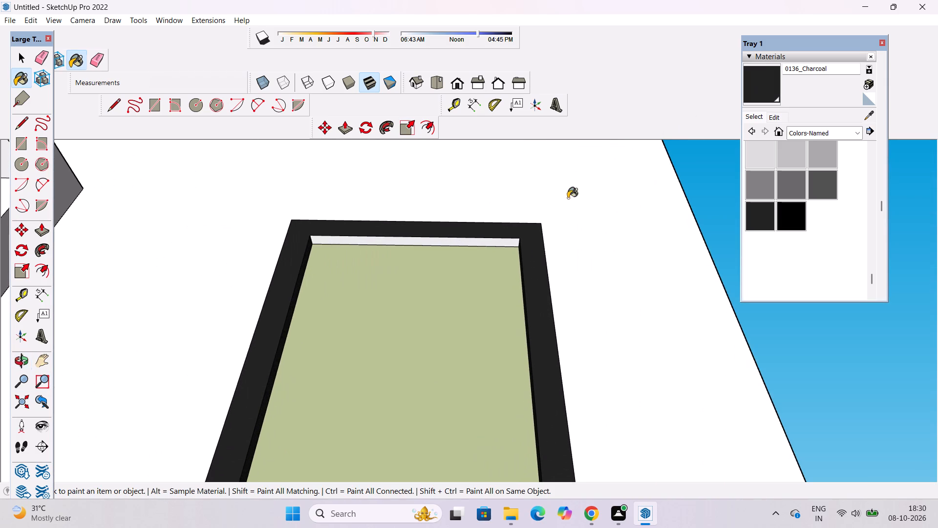
click(507, 242)
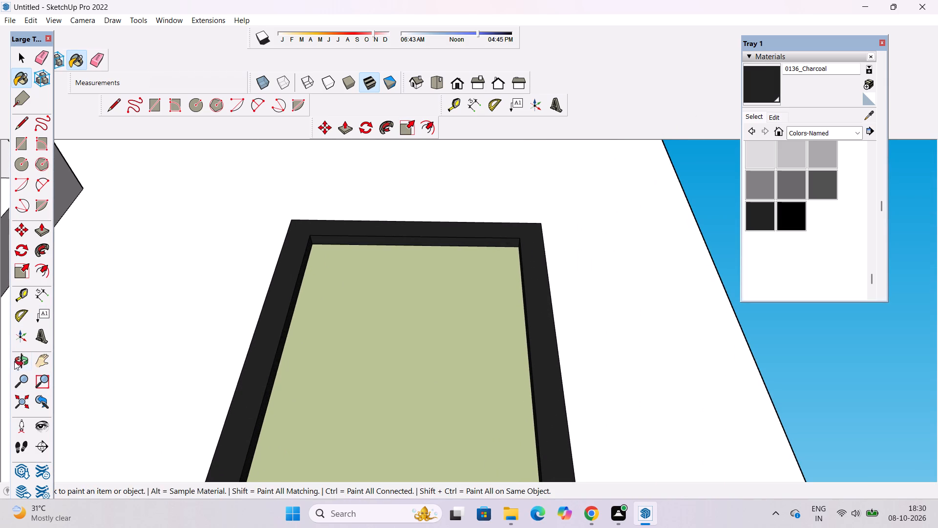
Examine the whole building from the front and both sides to check the facade colouring and find surfaces still unpainted.
click(14, 361)
click(452, 81)
scroll(502, 244, down, 7)
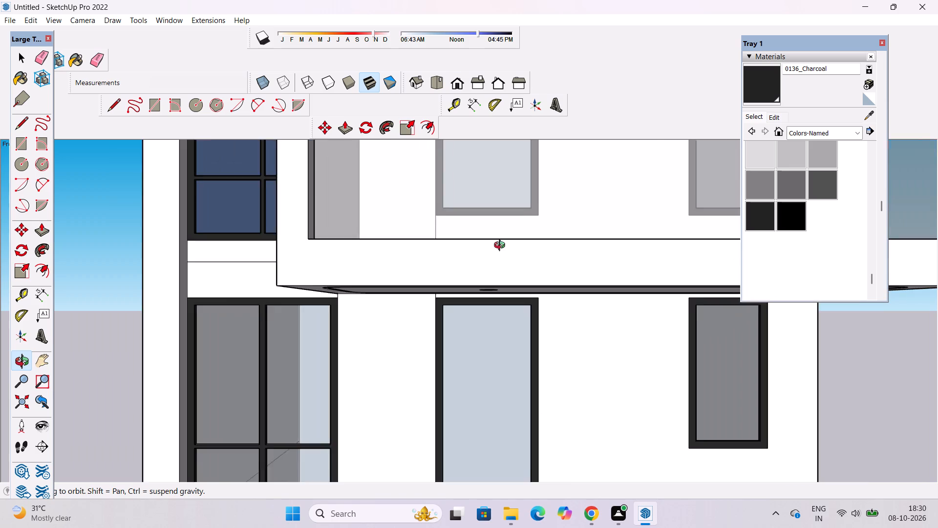
scroll(502, 246, down, 8)
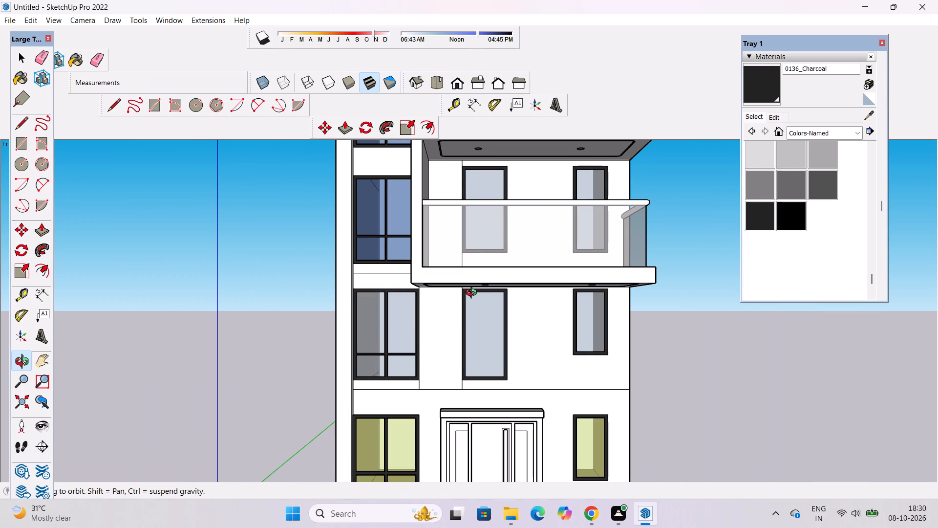
shift+drag(482, 291, 461, 318)
scroll(507, 311, down, 6)
drag(609, 305, 572, 333)
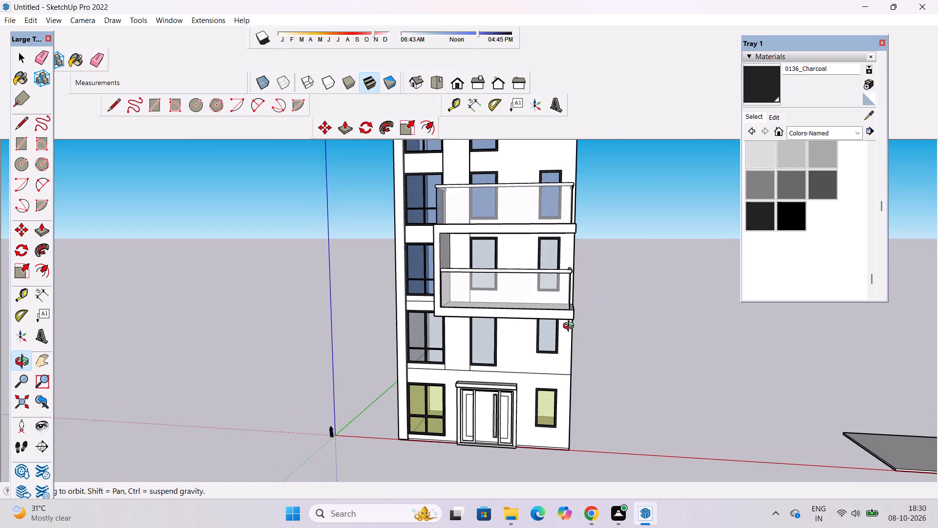
scroll(569, 318, up, 1)
shift+drag(569, 314, 590, 337)
drag(505, 381, 596, 382)
shift+drag(556, 408, 554, 374)
drag(535, 389, 503, 365)
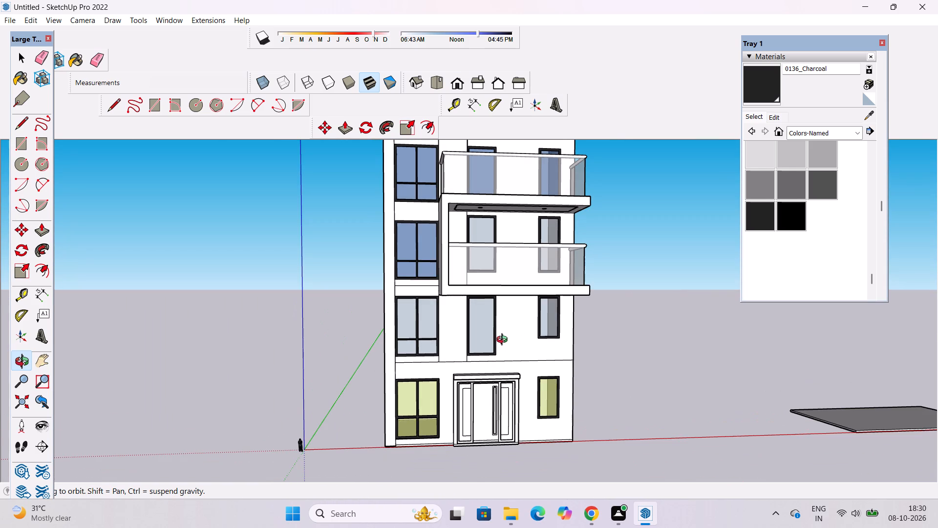
scroll(504, 341, down, 2)
shift+drag(507, 360, 436, 369)
drag(253, 385, 205, 387)
drag(615, 370, 463, 370)
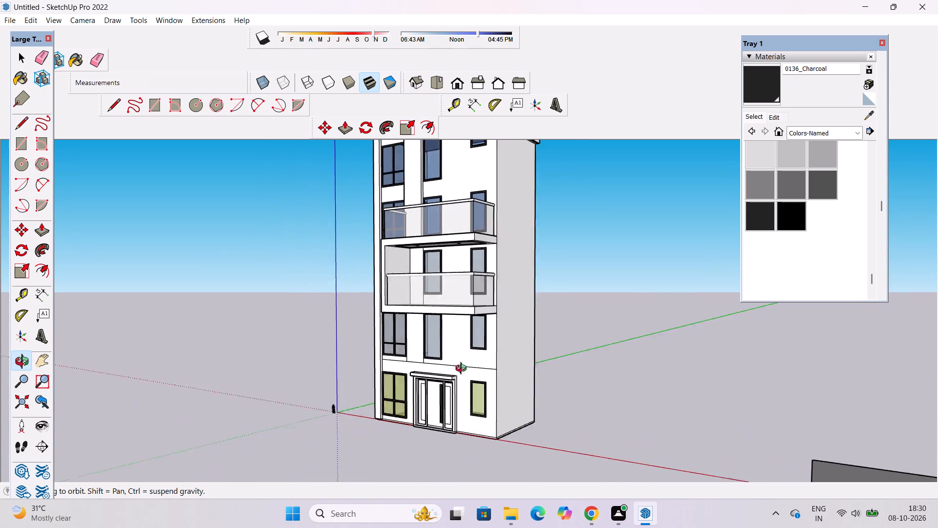
drag(463, 370, 391, 392)
drag(378, 408, 595, 397)
scroll(526, 371, down, 2)
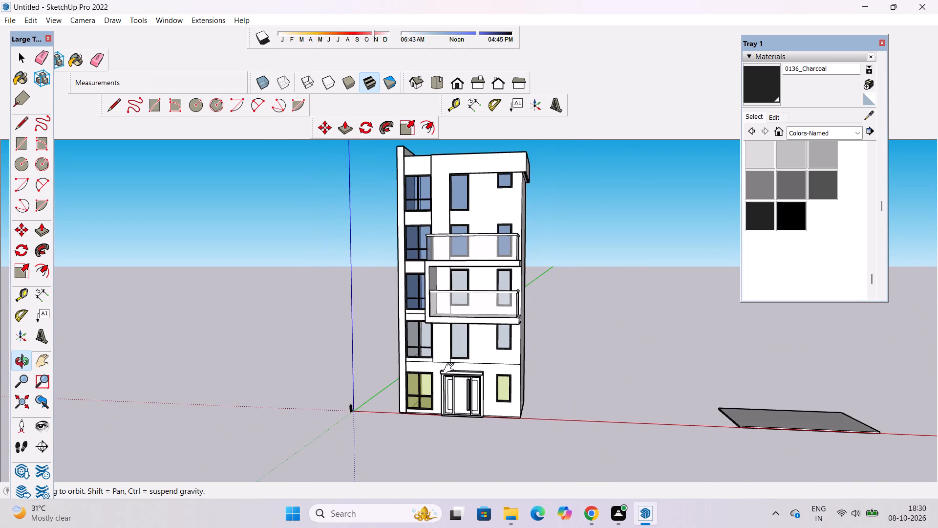
shift+drag(451, 367, 591, 394)
shift+drag(472, 217, 495, 284)
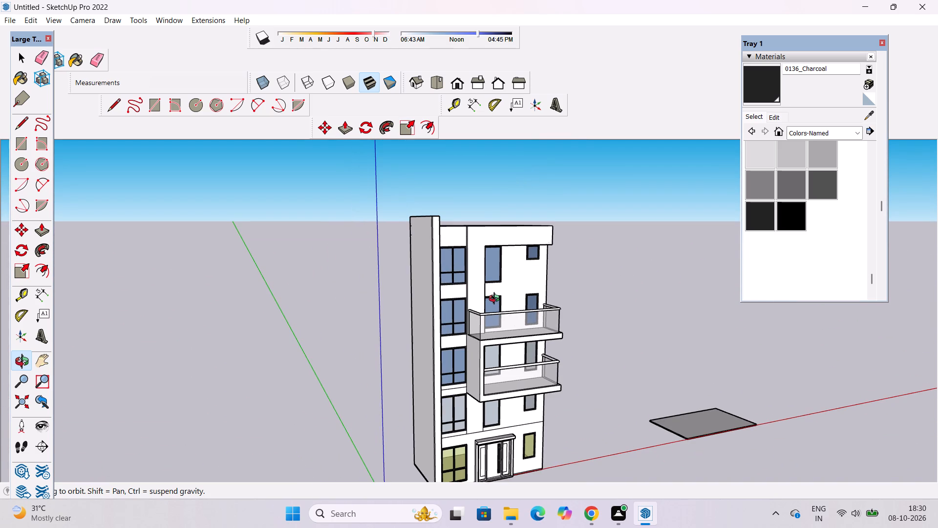
shift+drag(497, 303, 497, 327)
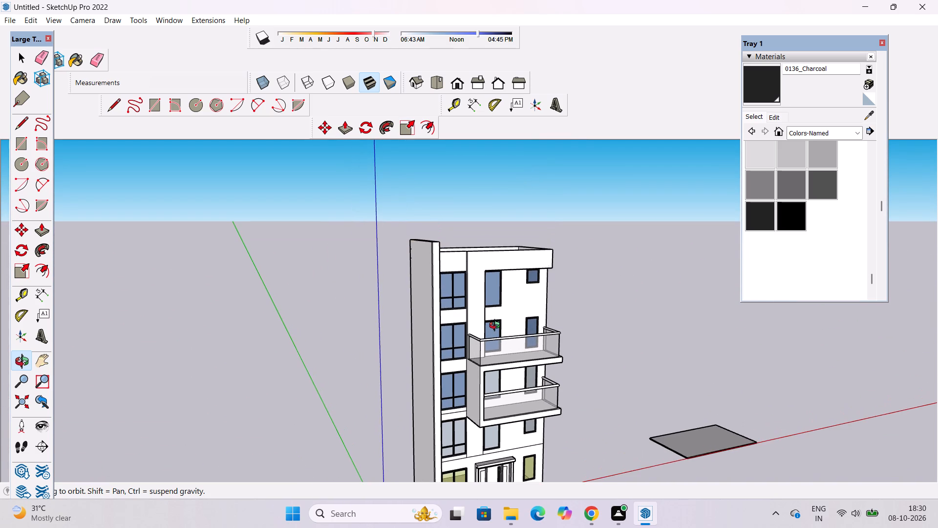
scroll(497, 327, down, 2)
drag(547, 309, 361, 301)
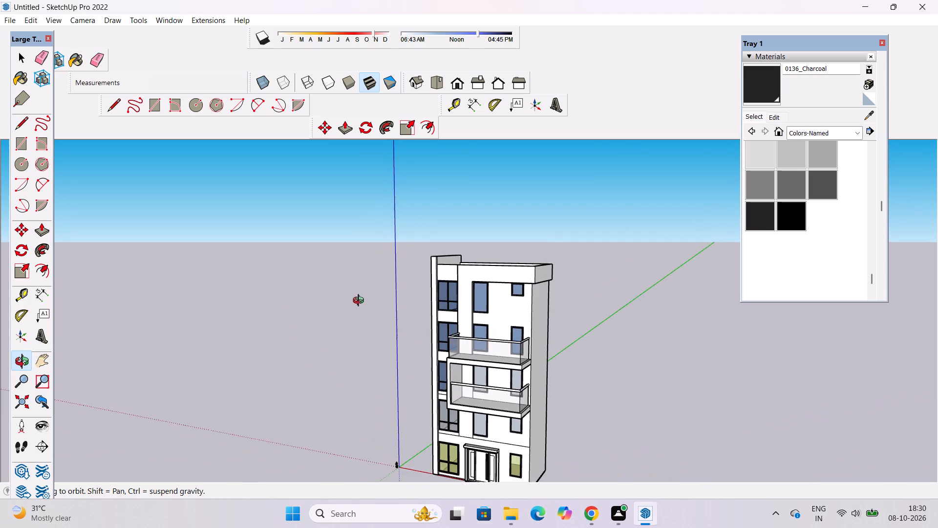
shift+drag(511, 320, 487, 261)
drag(460, 401, 533, 357)
shift+drag(498, 365, 551, 361)
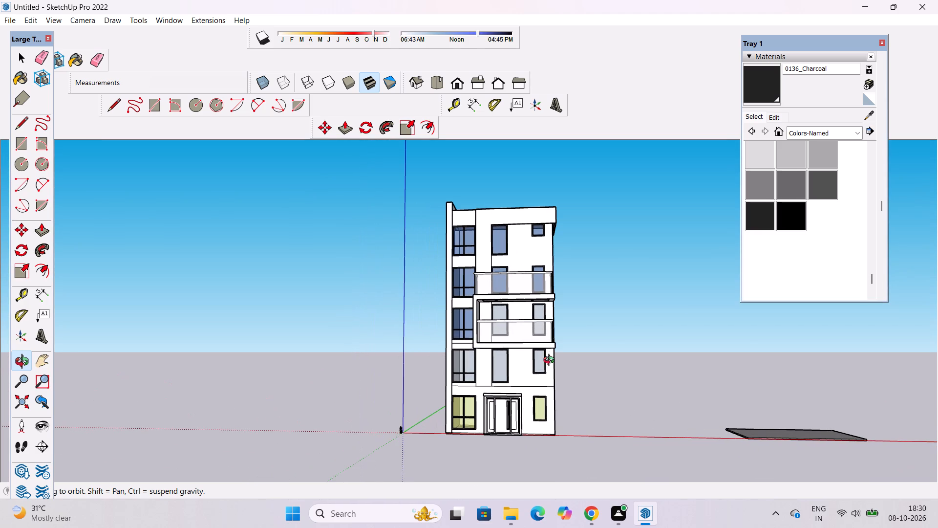
scroll(549, 357, up, 1)
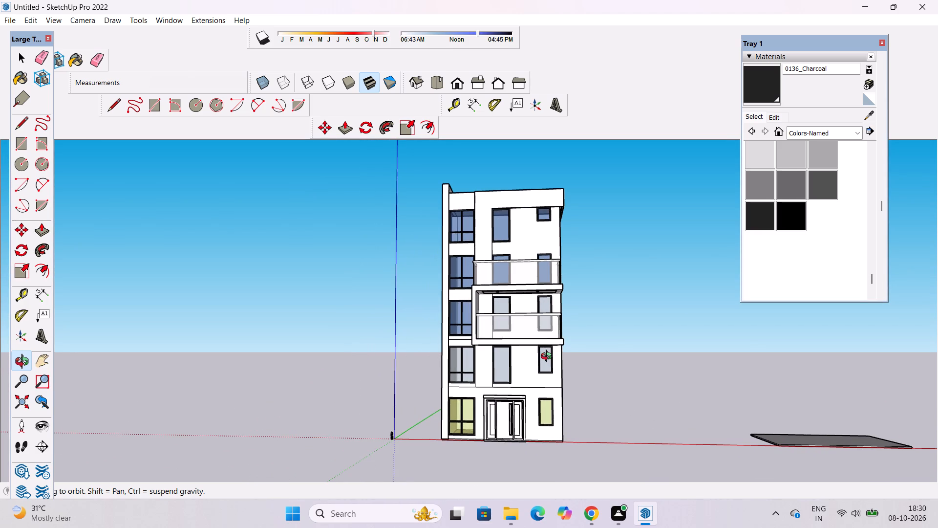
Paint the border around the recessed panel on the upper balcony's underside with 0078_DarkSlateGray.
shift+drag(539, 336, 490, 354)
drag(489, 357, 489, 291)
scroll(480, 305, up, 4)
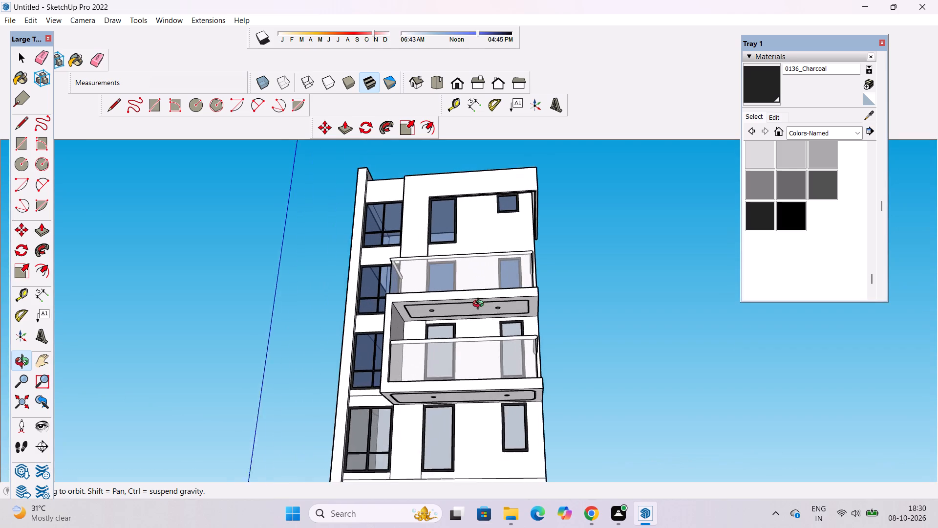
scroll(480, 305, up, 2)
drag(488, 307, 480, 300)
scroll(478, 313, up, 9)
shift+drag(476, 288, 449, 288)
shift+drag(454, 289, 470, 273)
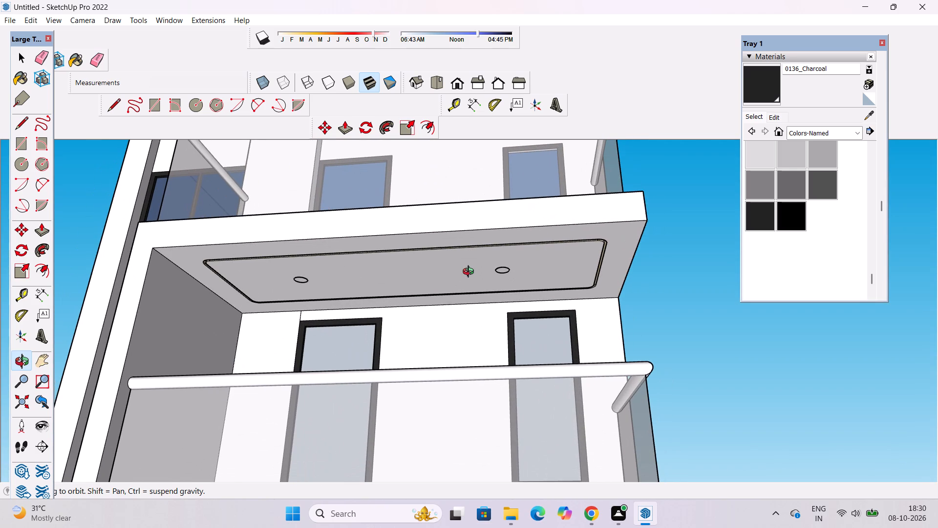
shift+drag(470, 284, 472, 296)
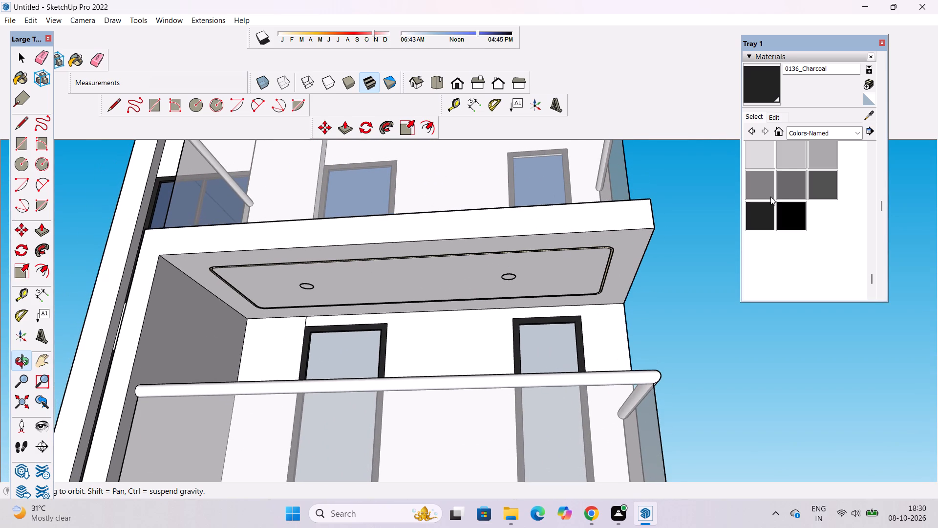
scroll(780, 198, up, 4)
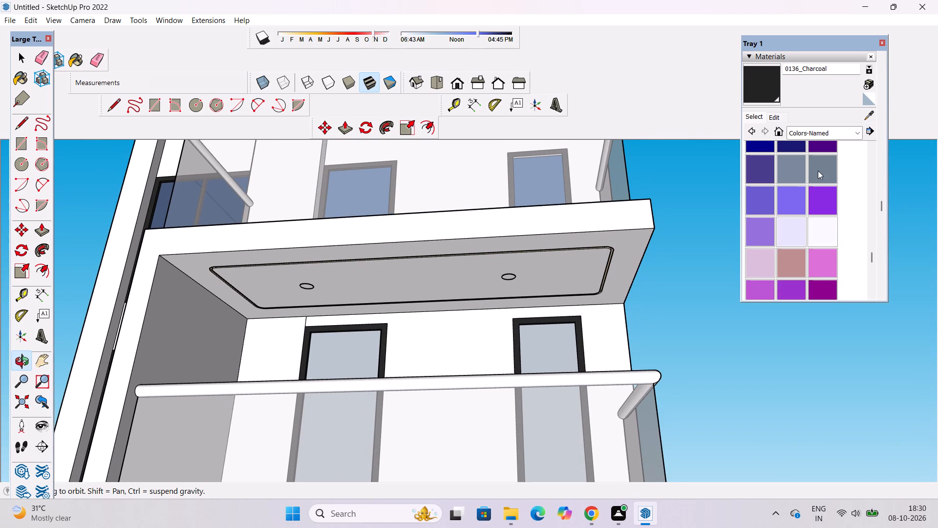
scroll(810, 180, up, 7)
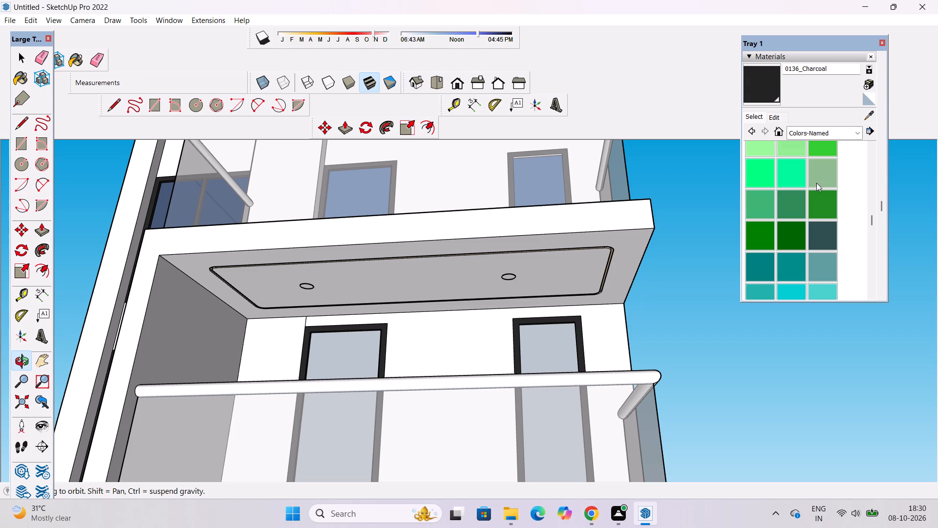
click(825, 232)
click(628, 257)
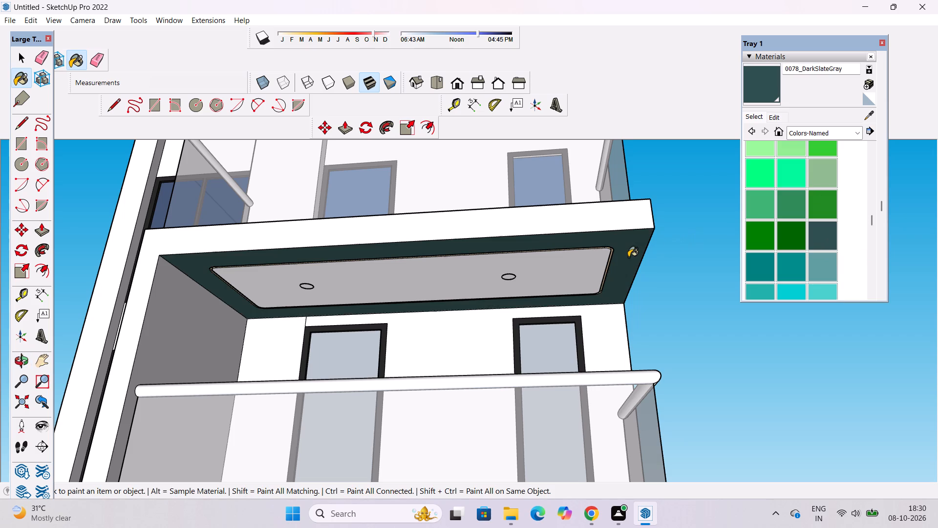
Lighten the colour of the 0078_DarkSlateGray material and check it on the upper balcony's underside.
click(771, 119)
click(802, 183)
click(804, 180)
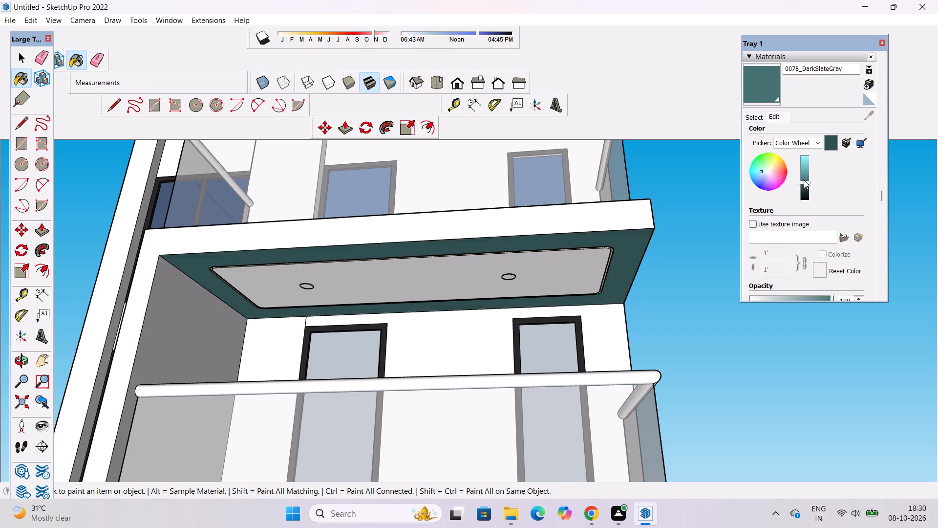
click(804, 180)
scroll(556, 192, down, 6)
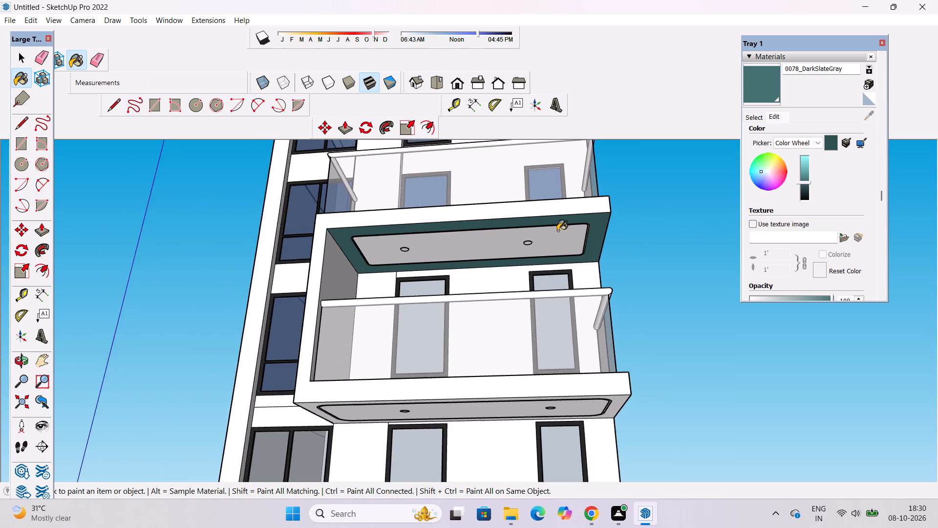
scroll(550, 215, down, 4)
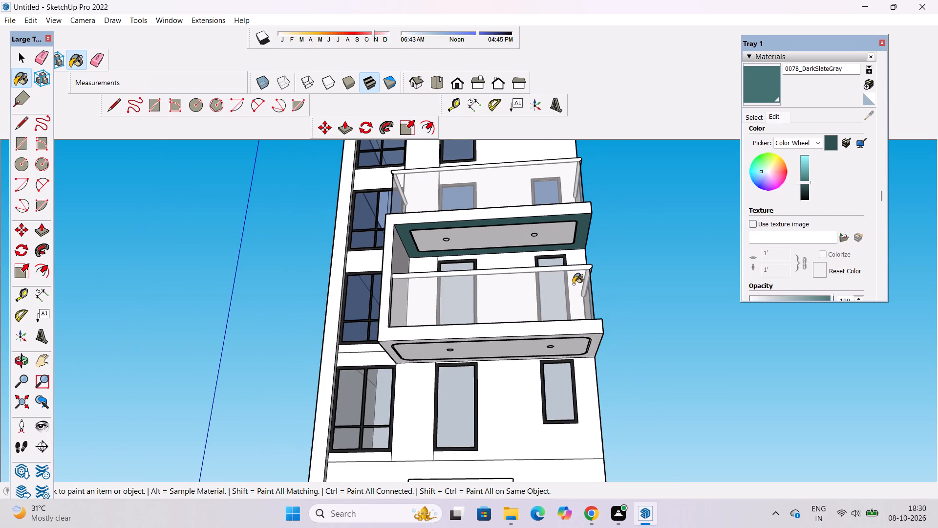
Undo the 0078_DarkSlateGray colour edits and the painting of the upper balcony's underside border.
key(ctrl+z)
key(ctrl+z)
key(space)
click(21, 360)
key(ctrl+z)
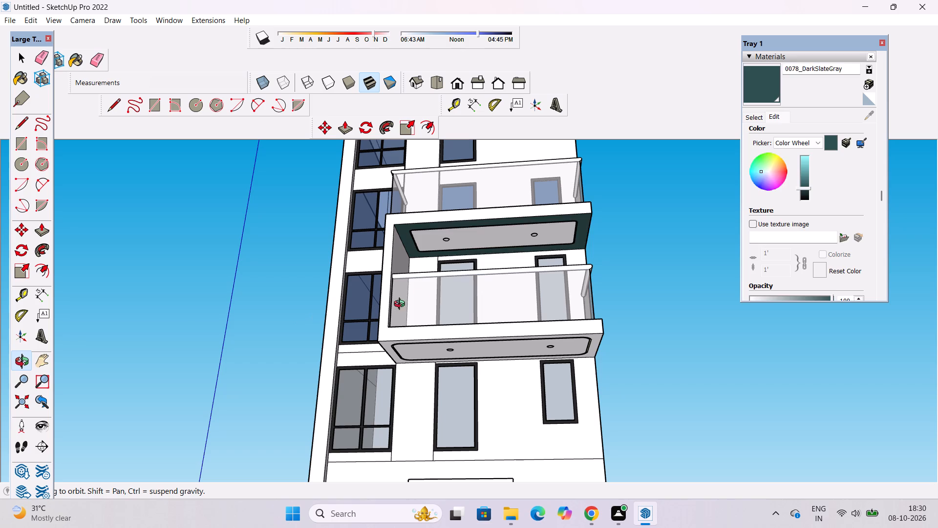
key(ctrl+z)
Paint the recessed panel and its surrounding border on the upper balcony's underside with 0111_SlateGray.
click(752, 118)
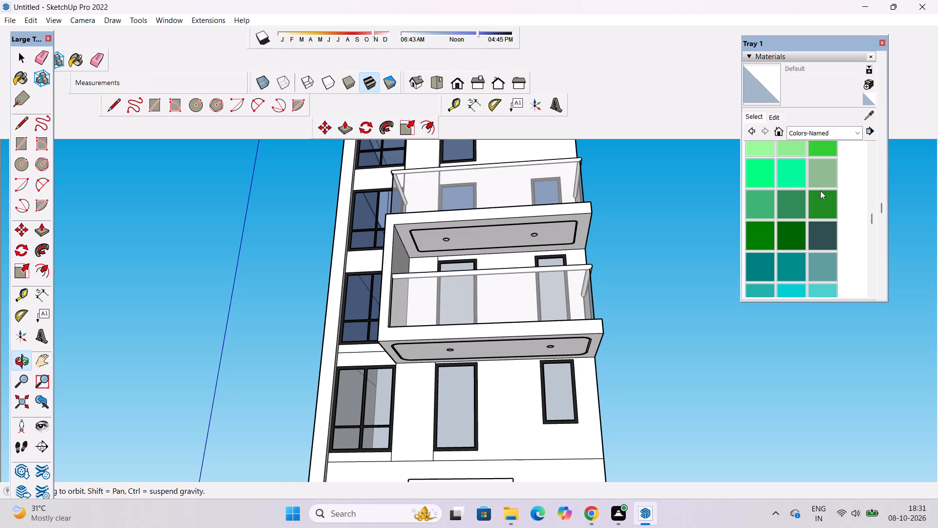
scroll(812, 222, down, 3)
scroll(820, 262, down, 1)
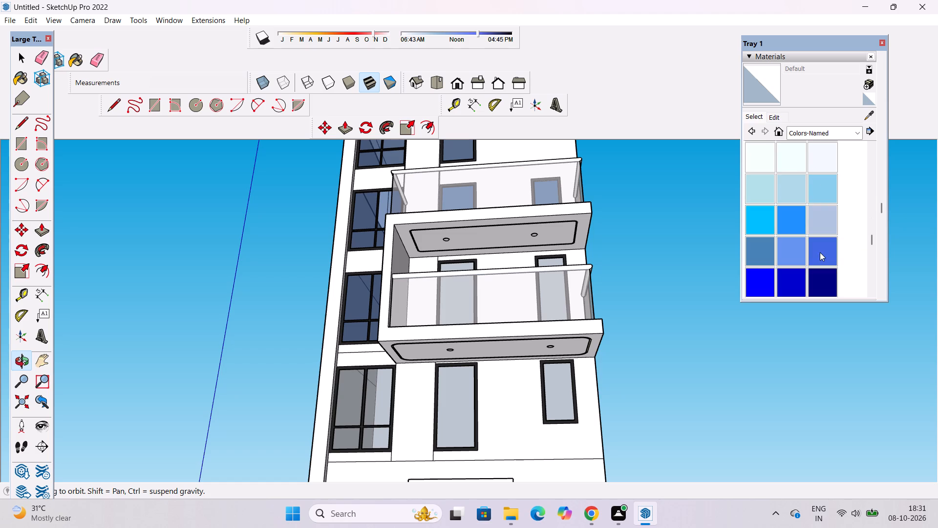
scroll(820, 252, down, 1)
click(825, 283)
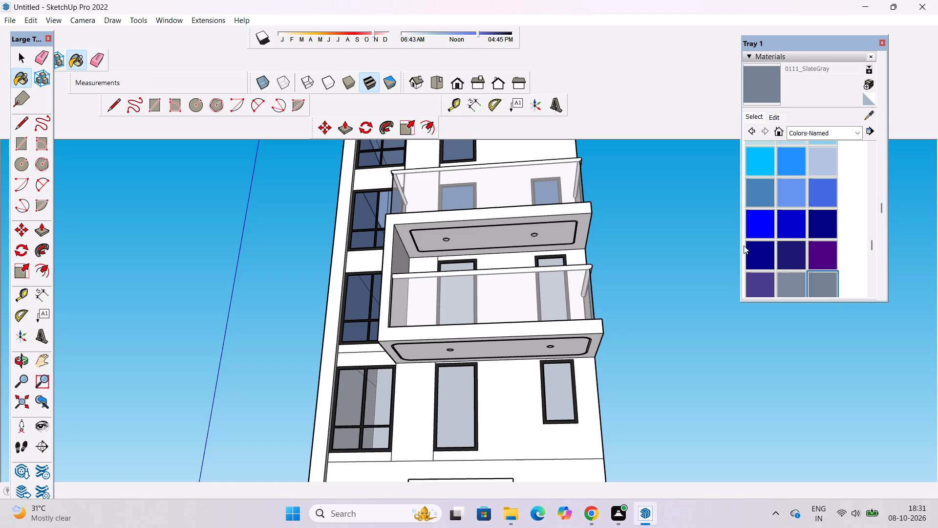
scroll(556, 237, up, 9)
click(558, 216)
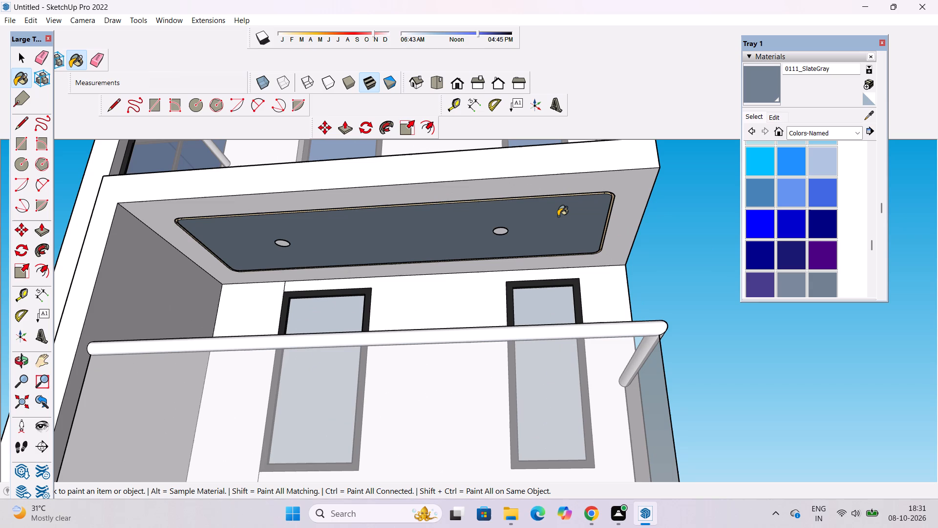
click(618, 183)
scroll(545, 184, down, 6)
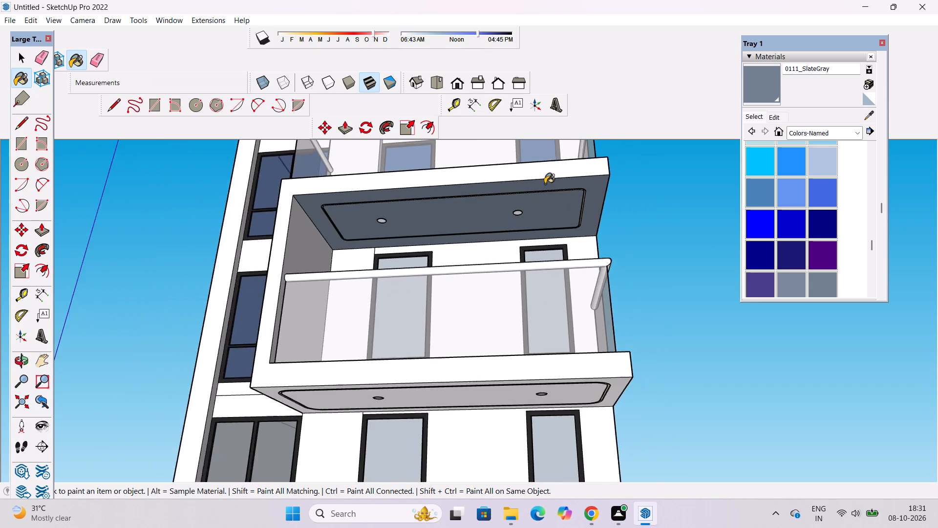
Paint the lower balcony's underside, both the border and the recessed panel, with 0111_SlateGray.
scroll(545, 184, down, 4)
scroll(579, 358, up, 8)
click(609, 277)
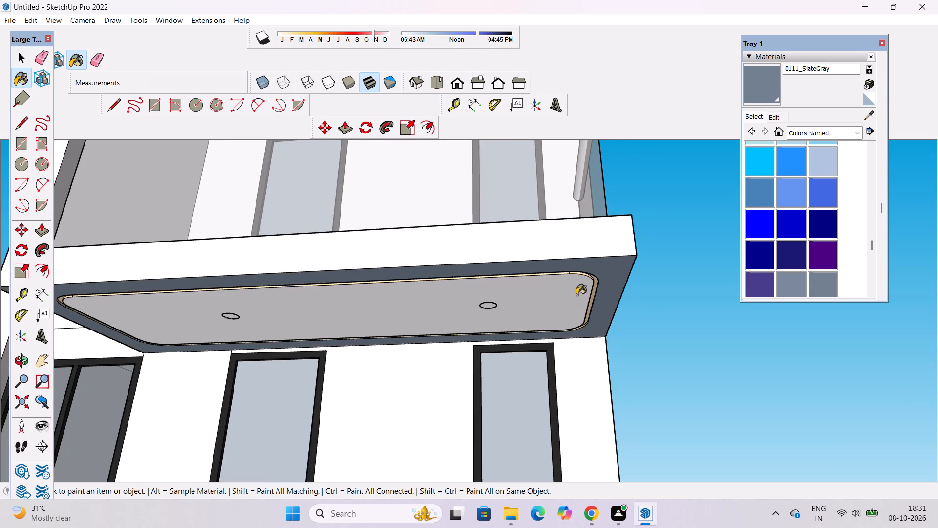
click(576, 295)
key(space)
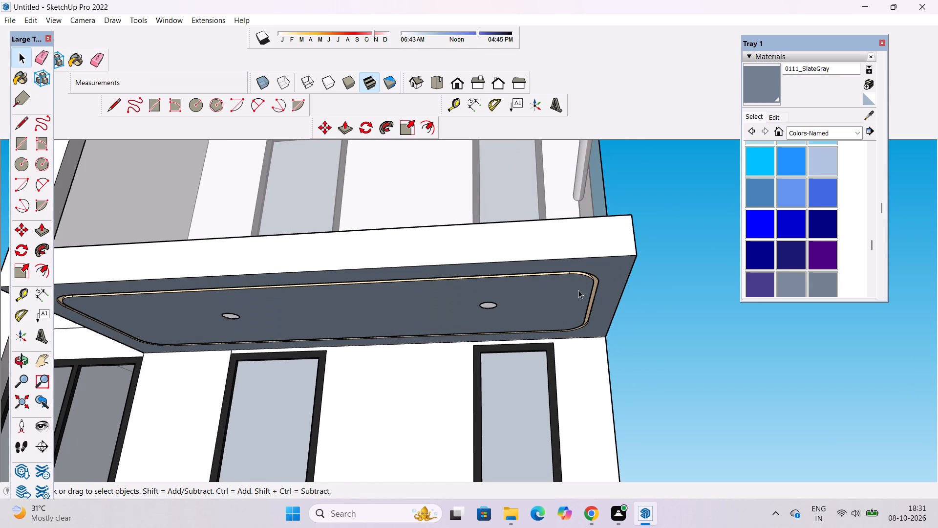
Examine the painted balcony undersides, the railings and the balcony floors from below, the front and above.
key(o)
scroll(540, 299, down, 4)
drag(525, 313, 578, 327)
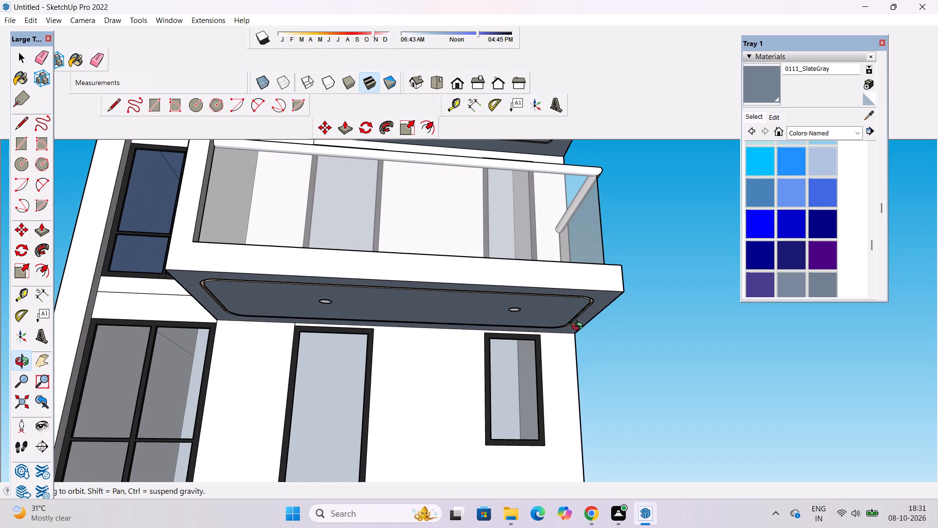
shift+drag(572, 315, 596, 380)
drag(665, 366, 598, 319)
scroll(588, 319, down, 5)
drag(616, 368, 597, 345)
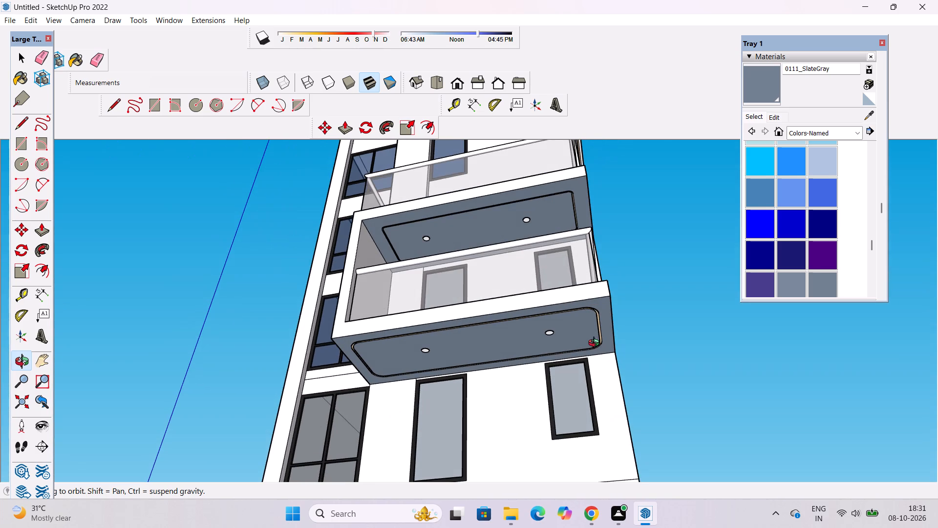
click(571, 344)
scroll(587, 368, down, 4)
drag(627, 388, 634, 389)
drag(589, 370, 632, 373)
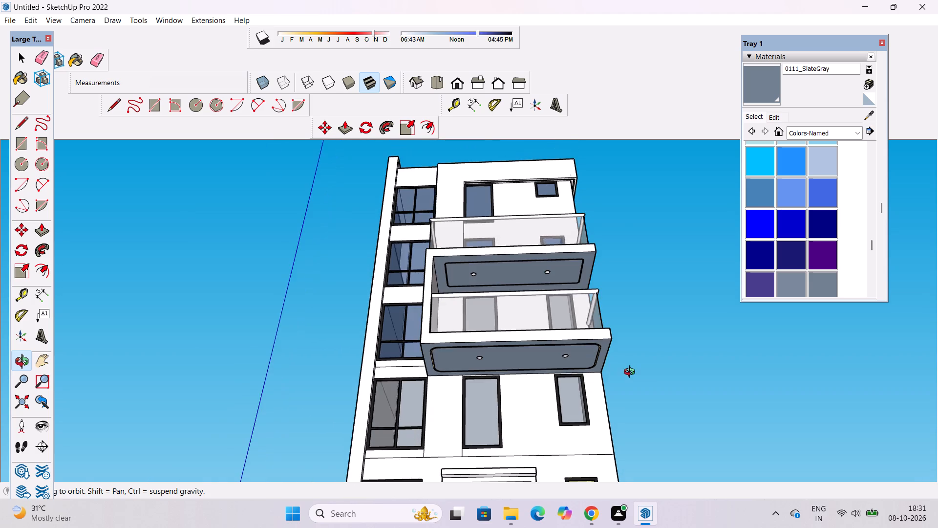
scroll(587, 352, up, 4)
drag(589, 346, 569, 357)
drag(554, 346, 539, 437)
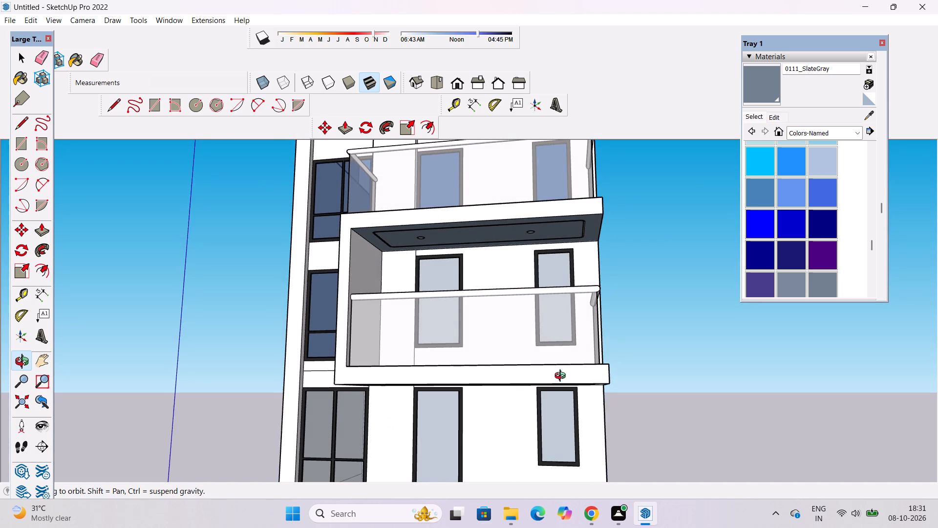
shift+drag(557, 368, 570, 374)
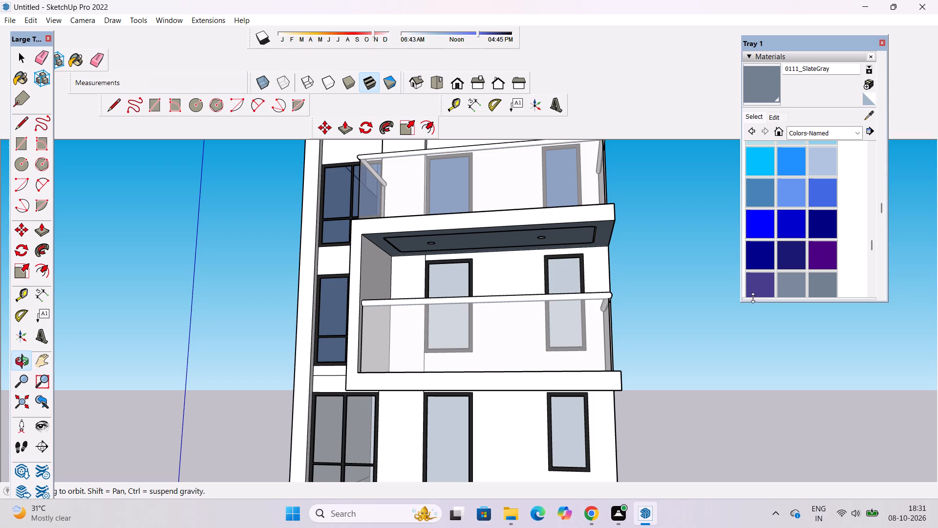
shift+drag(747, 308, 742, 249)
shift+drag(536, 279, 554, 325)
scroll(579, 291, up, 2)
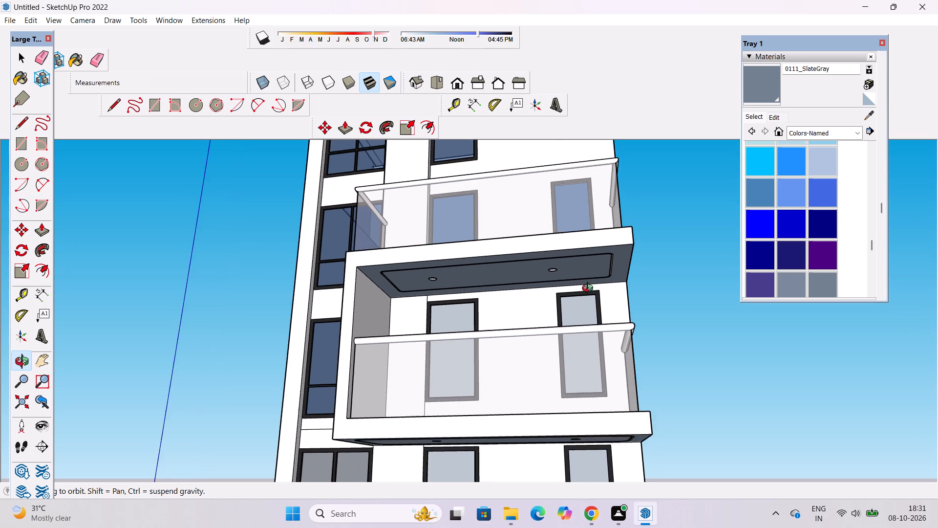
drag(690, 296, 642, 324)
scroll(583, 299, down, 2)
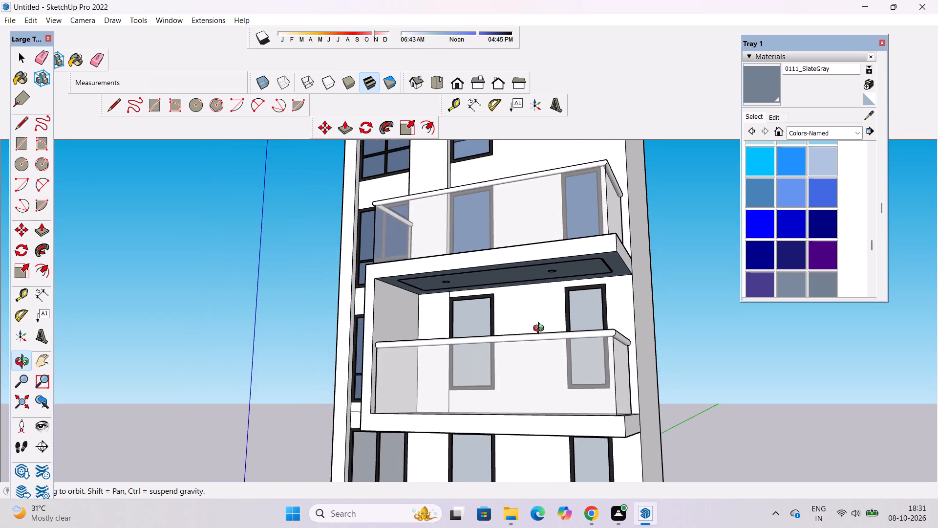
drag(541, 330, 640, 381)
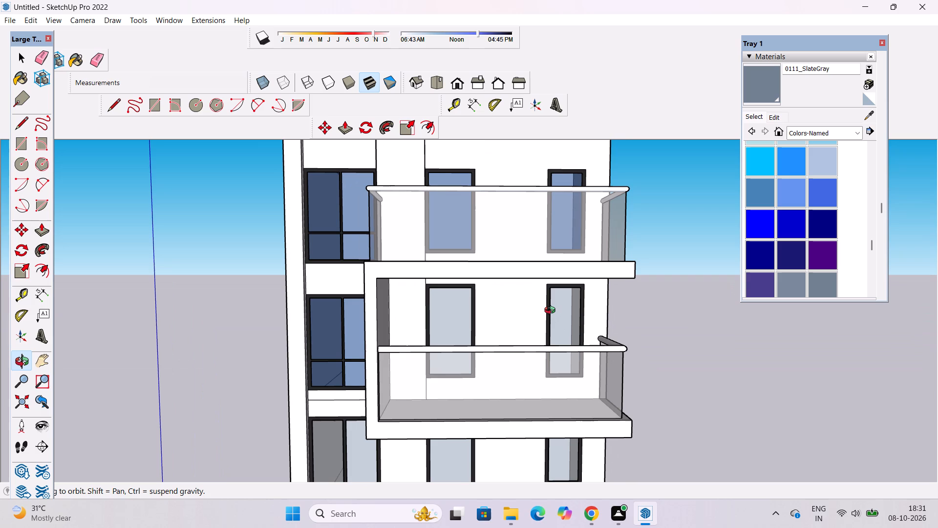
drag(514, 315, 586, 338)
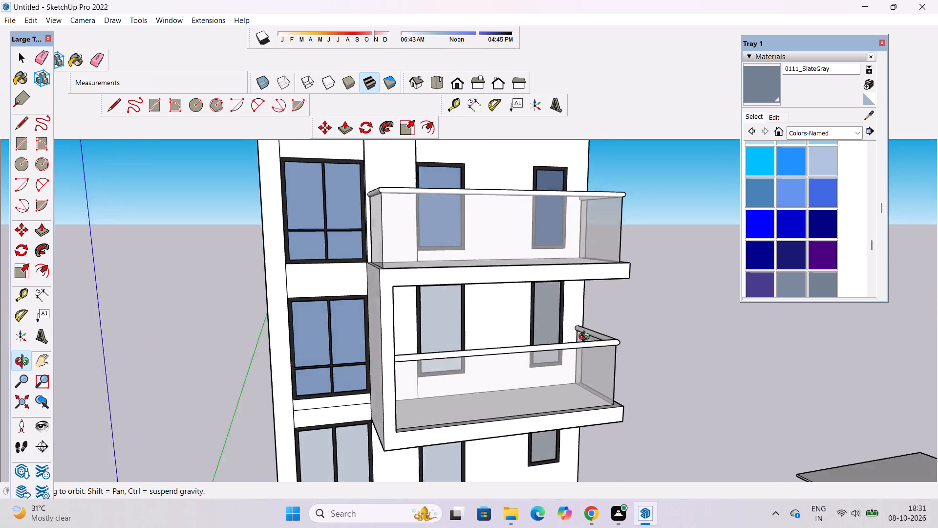
drag(586, 338, 603, 345)
drag(386, 357, 408, 376)
shift+drag(408, 376, 407, 348)
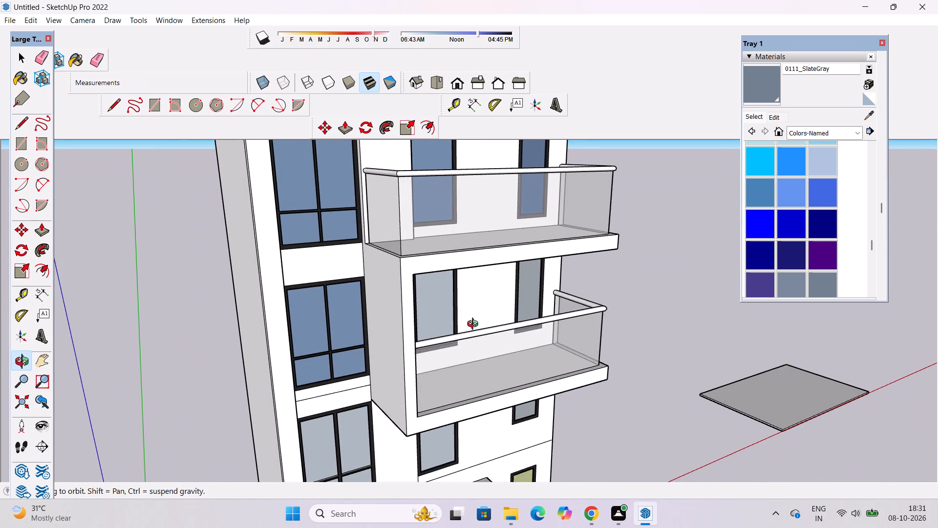
drag(475, 325, 428, 344)
scroll(435, 330, down, 4)
drag(610, 334, 442, 263)
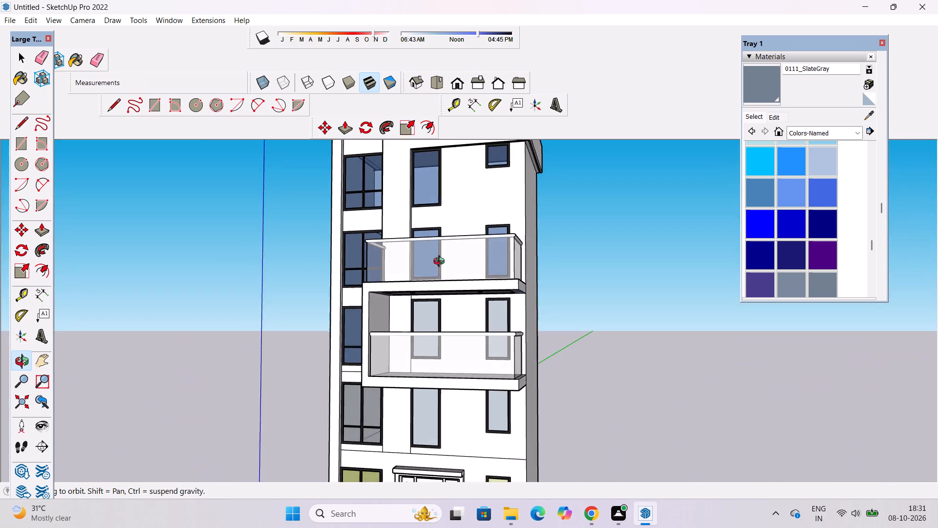
scroll(492, 294, up, 5)
drag(659, 325, 741, 408)
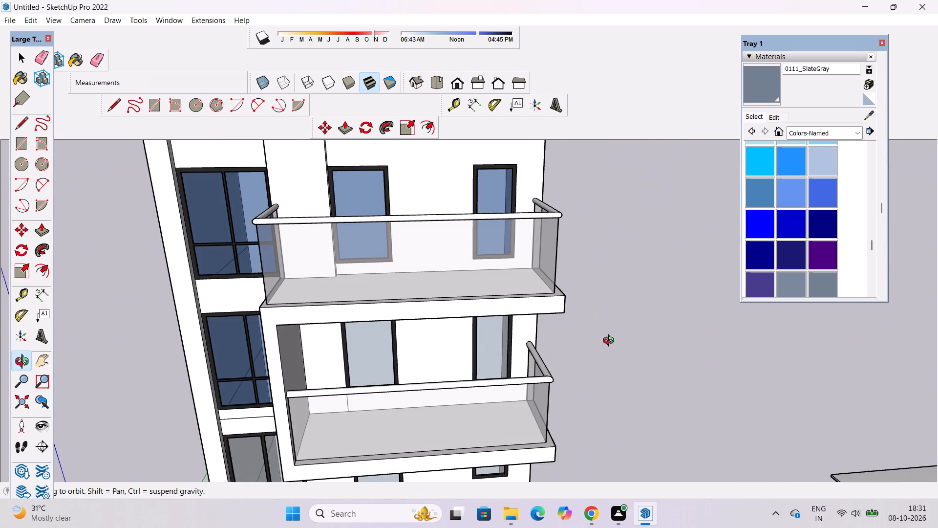
scroll(526, 279, up, 2)
shift+drag(529, 286, 583, 351)
drag(596, 359, 612, 442)
scroll(497, 279, up, 4)
drag(497, 279, 479, 341)
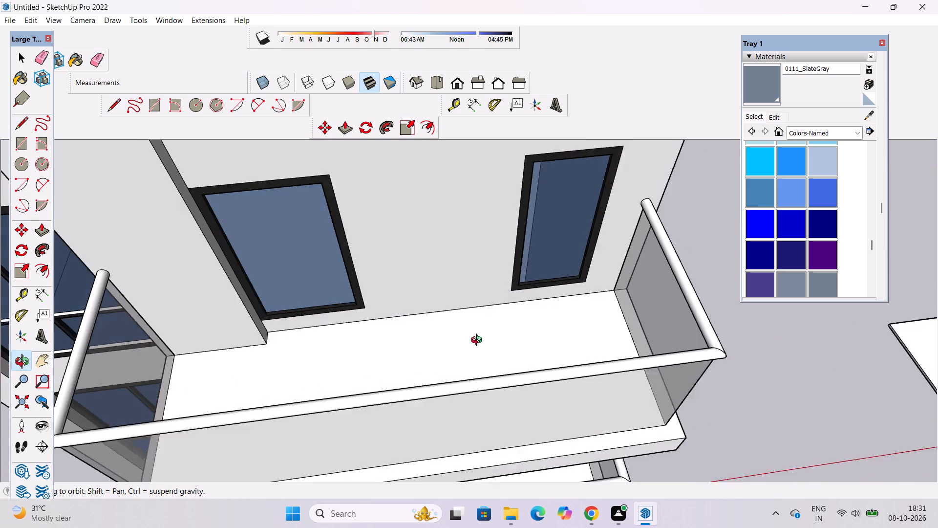
drag(479, 341, 474, 376)
scroll(473, 376, up, 3)
shift+drag(514, 334, 469, 384)
drag(470, 388, 439, 267)
scroll(435, 247, down, 6)
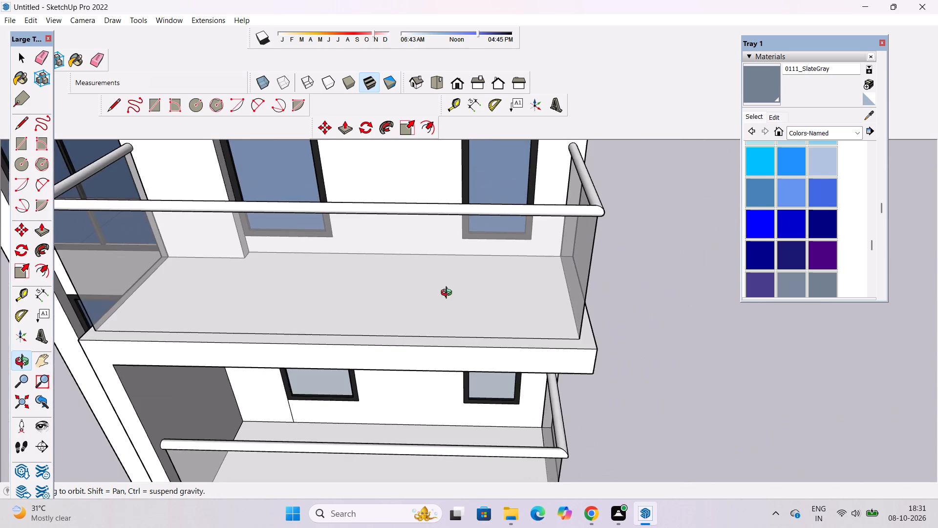
drag(491, 378, 484, 329)
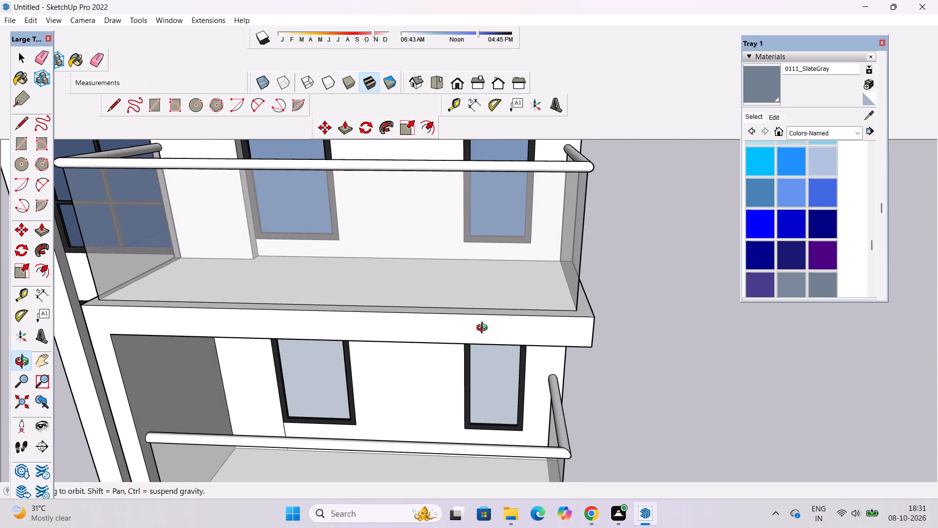
drag(525, 363, 543, 253)
scroll(543, 253, down, 5)
drag(568, 328, 526, 346)
shift+drag(526, 349, 533, 331)
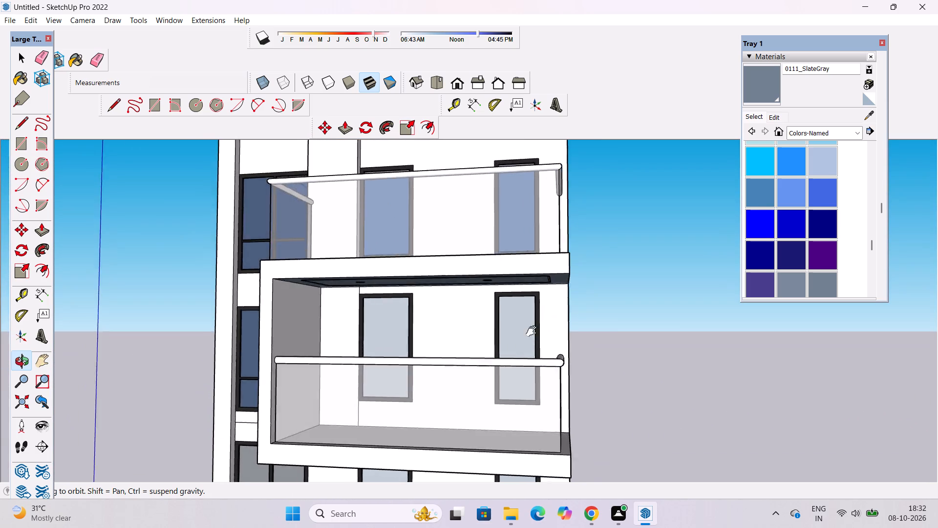
Push/Pull the thin groove strip around the upper balcony's underside panel 3" so it sits flush with the underside.
shift+drag(533, 331, 562, 235)
drag(564, 314, 575, 226)
shift+drag(575, 226, 576, 319)
scroll(584, 231, up, 4)
drag(584, 286, 584, 244)
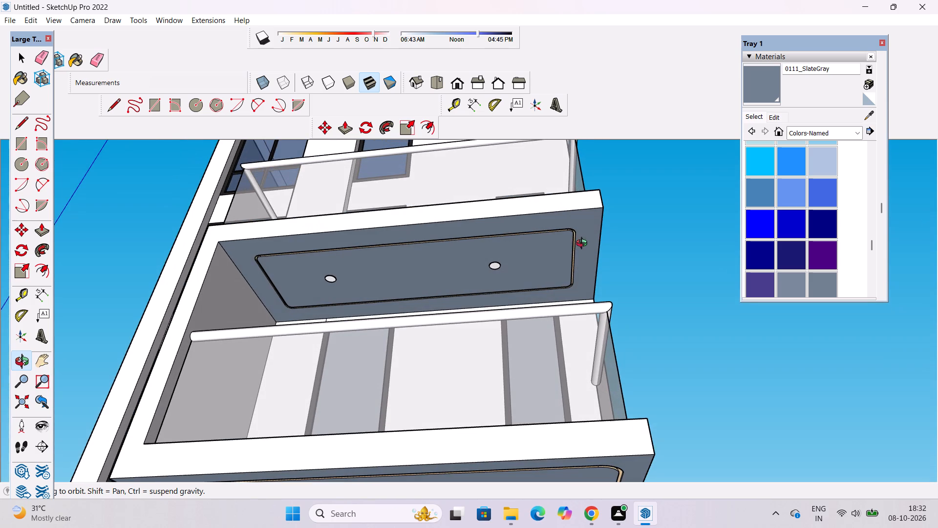
scroll(567, 245, up, 1)
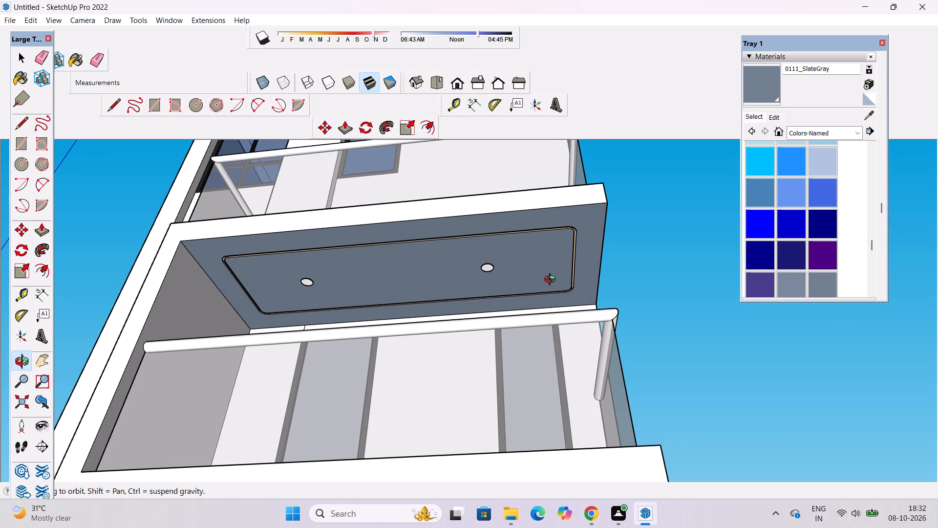
drag(552, 281, 550, 243)
scroll(551, 227, up, 3)
shift+drag(551, 227, 546, 273)
scroll(559, 254, up, 10)
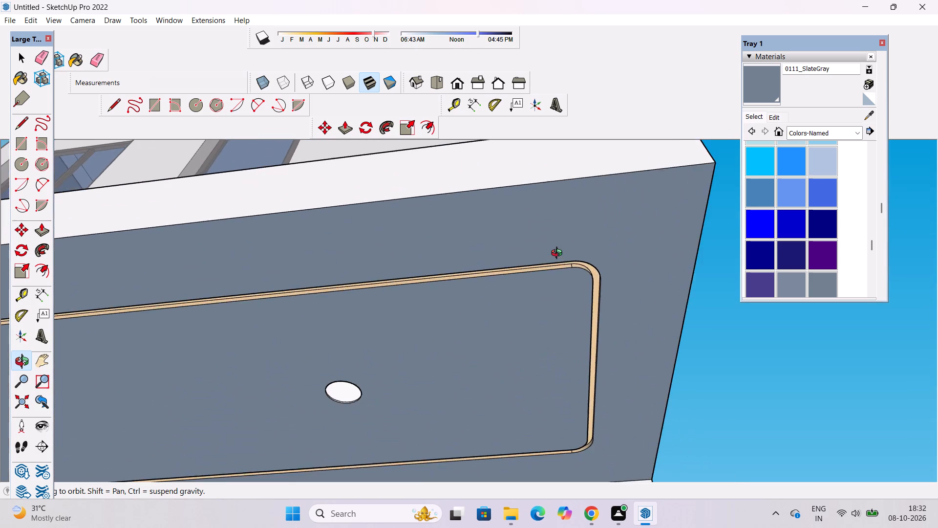
drag(560, 259, 581, 259)
drag(595, 299, 580, 254)
scroll(579, 250, up, 4)
shift+click(579, 250)
key(space)
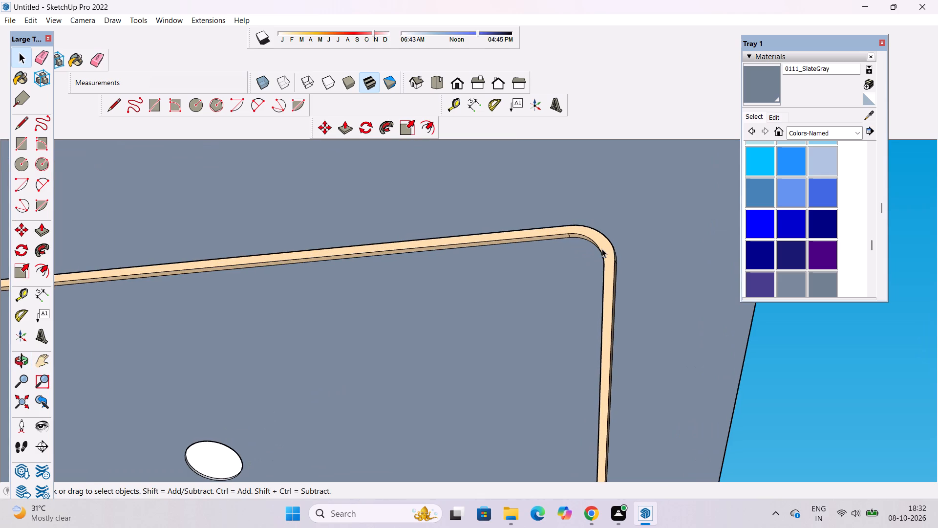
click(602, 249)
click(606, 247)
key(p)
click(606, 247)
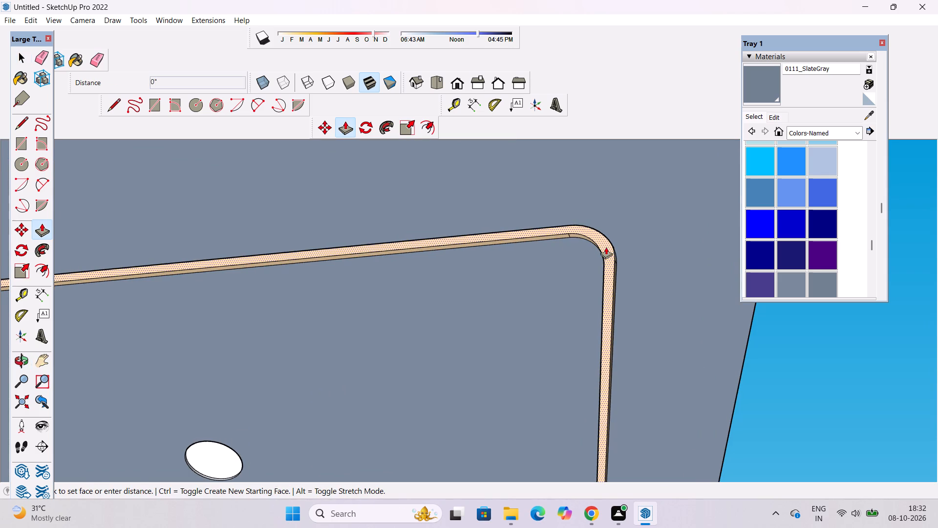
click(654, 247)
scroll(567, 230, down, 11)
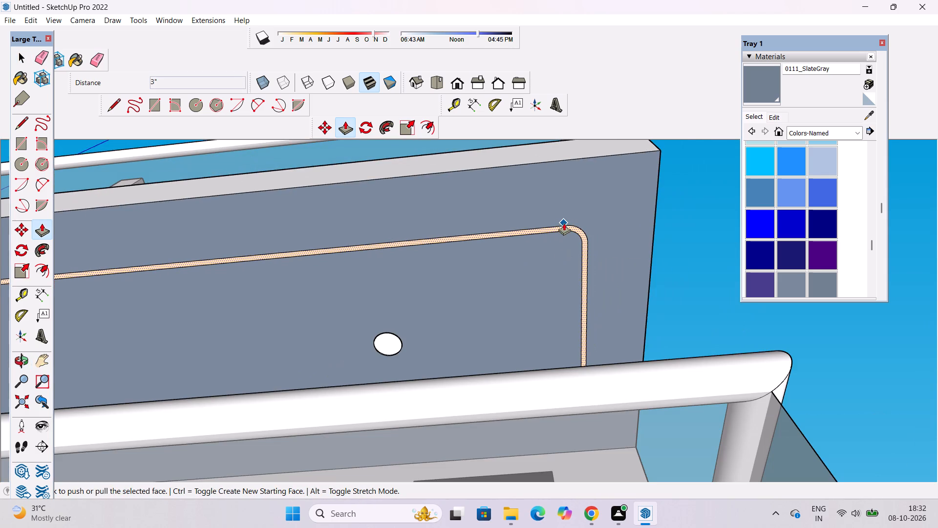
key(space)
Push/Pull the thin groove strip around the lower balcony's underside panel flush with the surrounding surface.
text(o)
scroll(549, 275, down, 6)
drag(545, 264, 554, 320)
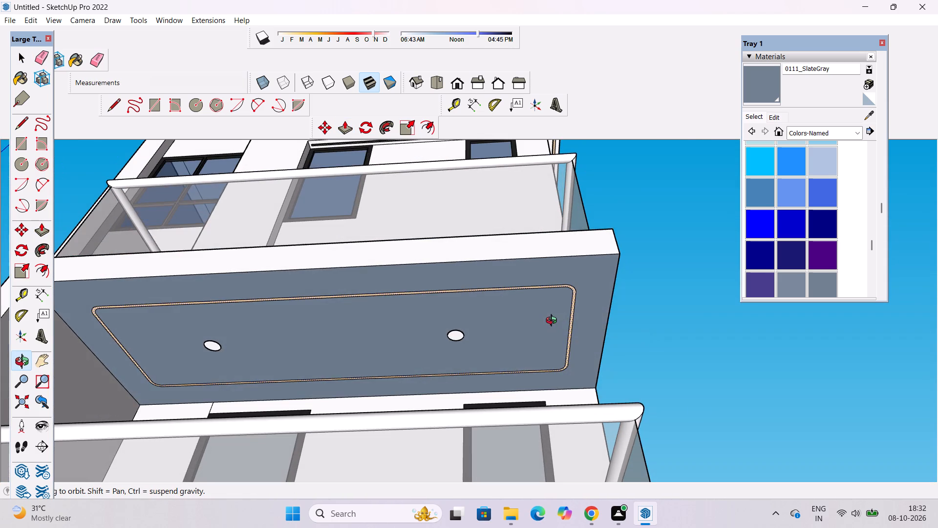
shift+drag(554, 325, 571, 220)
drag(571, 223, 569, 305)
scroll(567, 306, down, 6)
drag(603, 326, 588, 291)
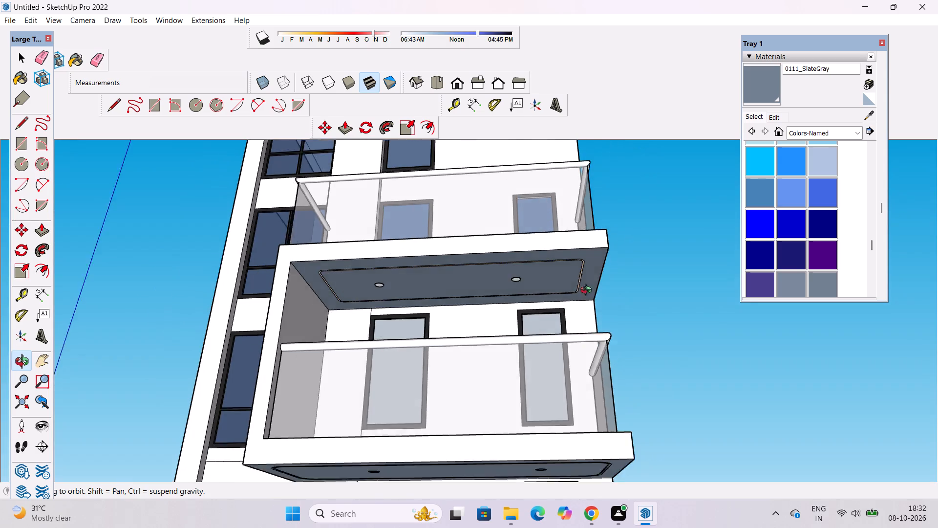
drag(588, 291, 562, 247)
scroll(531, 416, up, 3)
drag(530, 417, 570, 383)
shift+drag(586, 403, 555, 389)
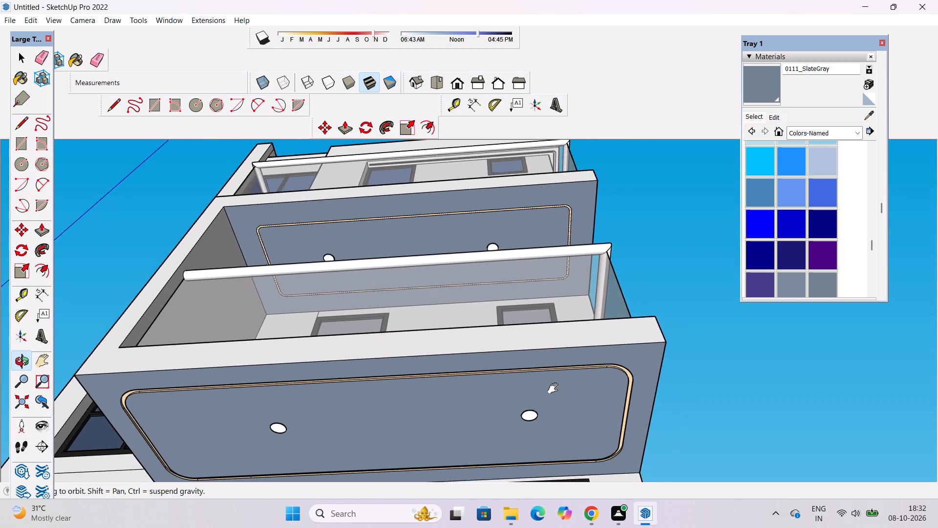
shift+drag(555, 389, 554, 388)
scroll(552, 385, up, 3)
drag(552, 388, 506, 379)
shift+scroll(572, 380, up, 8)
shift+drag(604, 348, 561, 368)
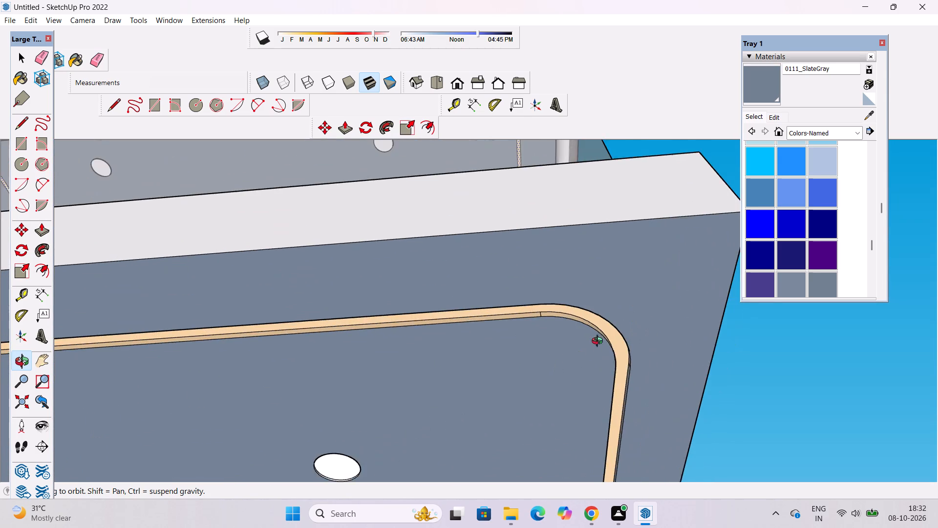
scroll(609, 335, up, 4)
key(space)
click(602, 337)
key(p)
click(602, 337)
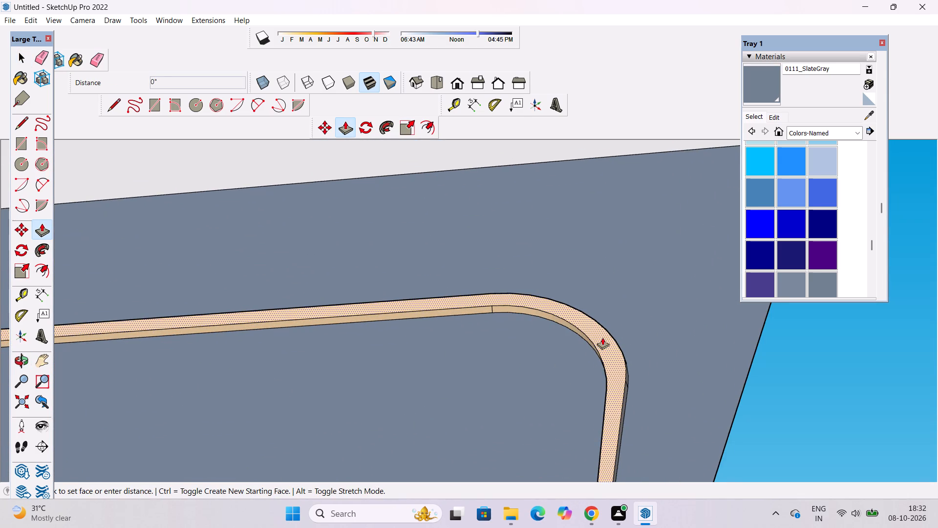
scroll(622, 338, down, 4)
click(661, 333)
key(space)
Examine the finished balcony undersides and the whole front facade from below and from a distance.
key(o)
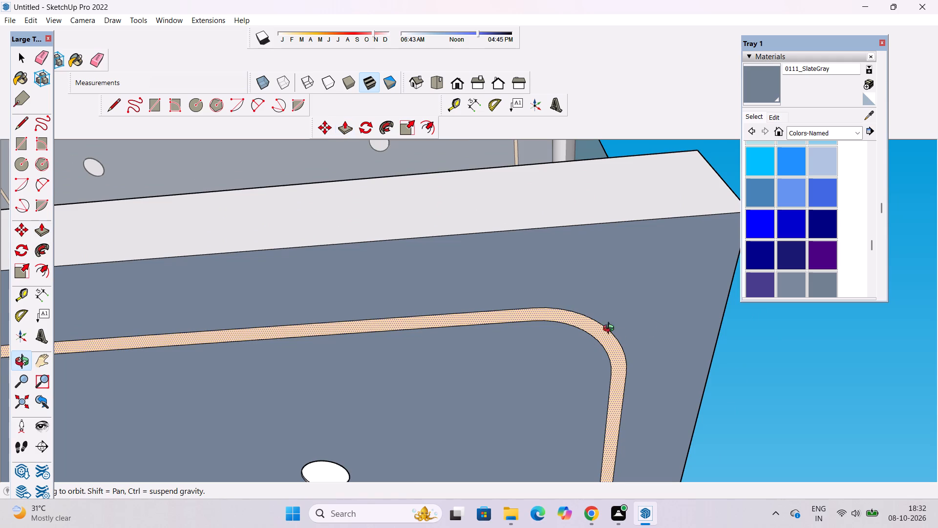
scroll(554, 289, down, 16)
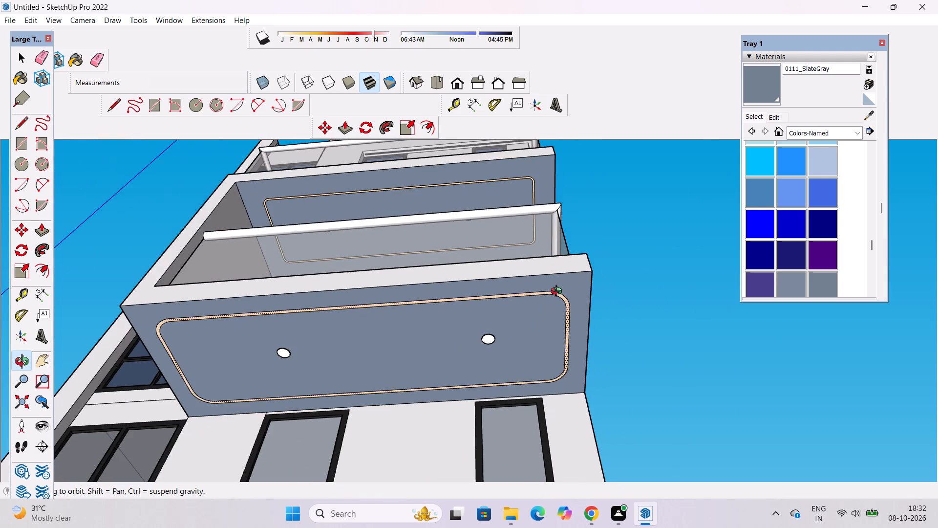
drag(559, 292, 567, 336)
shift+drag(578, 306, 579, 324)
scroll(575, 305, down, 6)
drag(574, 307, 590, 427)
scroll(556, 327, down, 4)
shift+drag(546, 326, 545, 369)
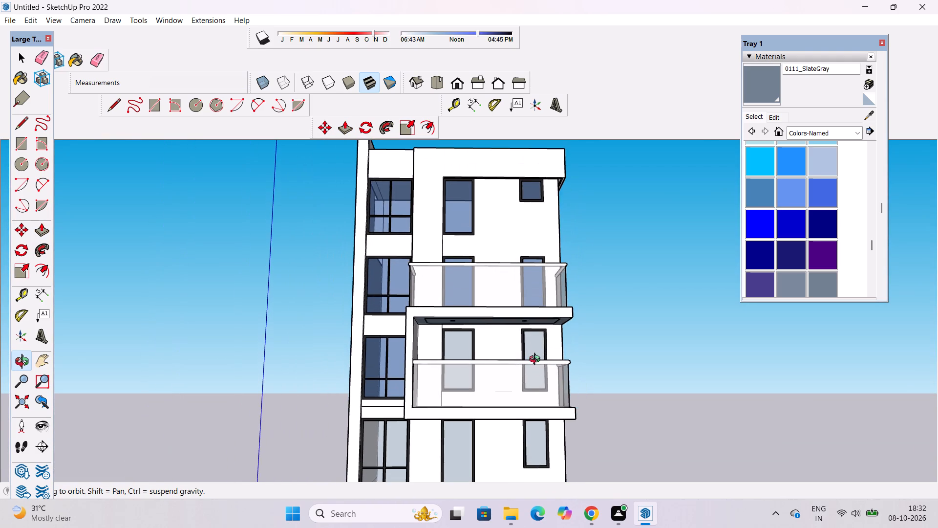
shift+drag(532, 345, 491, 371)
drag(490, 371, 495, 383)
drag(490, 375, 498, 347)
scroll(505, 316, down, 5)
drag(505, 330, 509, 389)
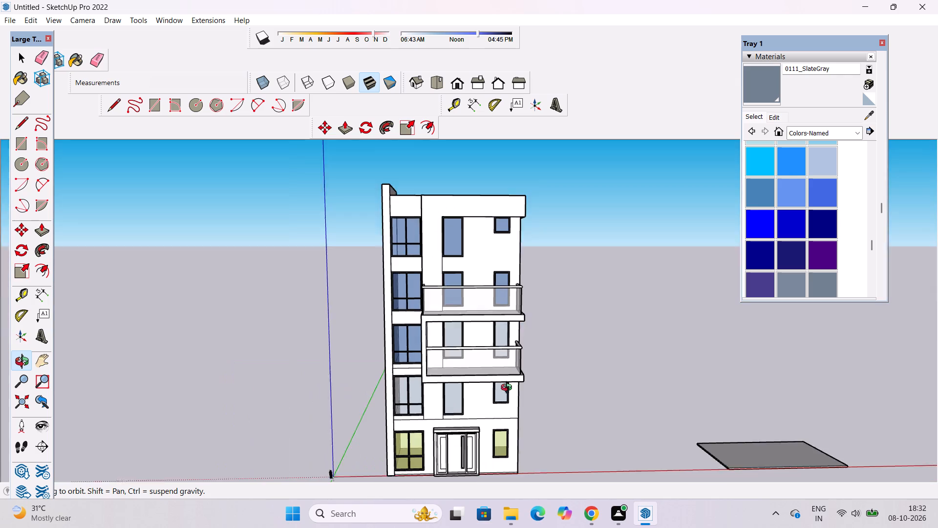
drag(509, 389, 509, 391)
drag(505, 381, 420, 338)
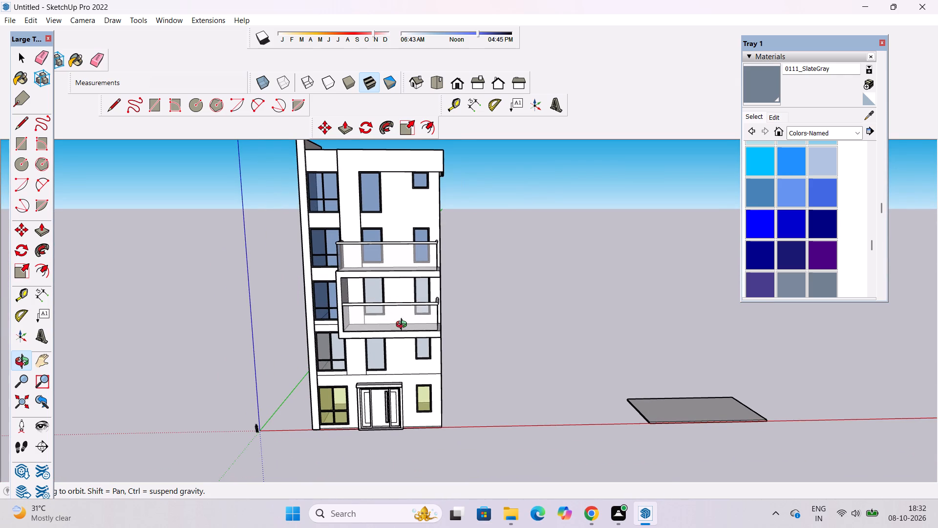
Paint the L-shaped wall band around the top-floor windows with Cladding Siding White from the Brick, Cladding and Siding collection.
drag(404, 317, 392, 289)
drag(392, 289, 410, 300)
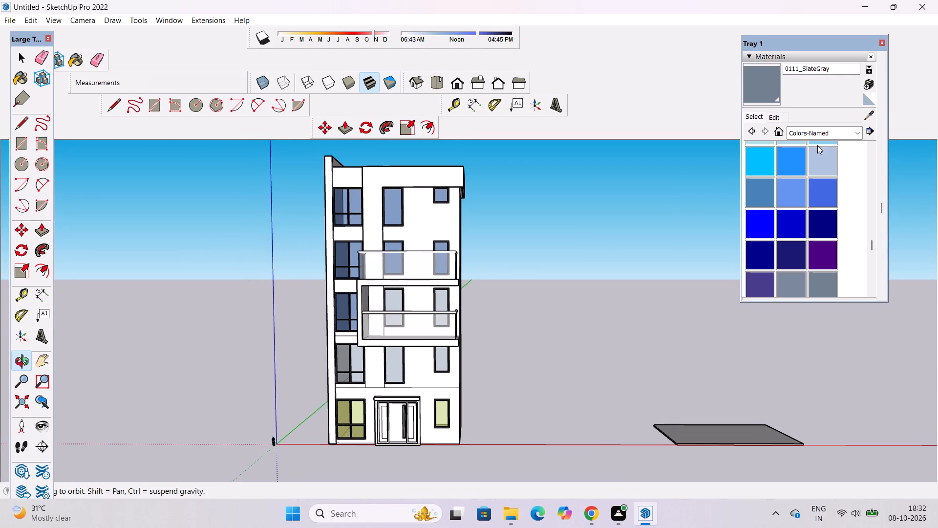
click(823, 130)
click(821, 152)
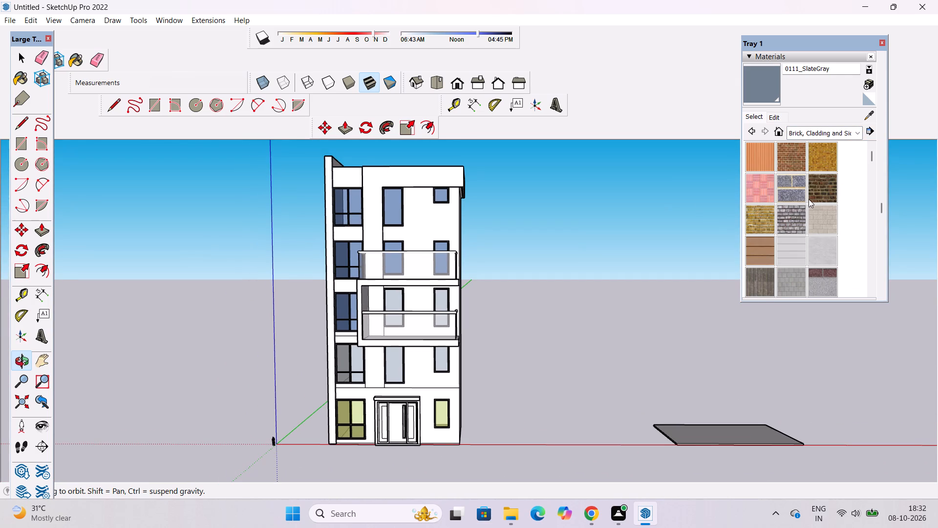
scroll(809, 202, down, 1)
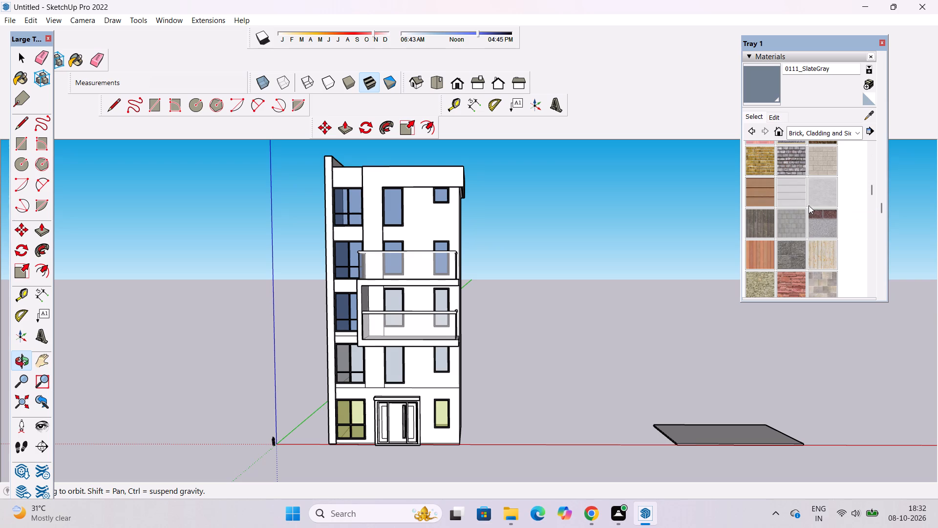
click(792, 195)
click(428, 179)
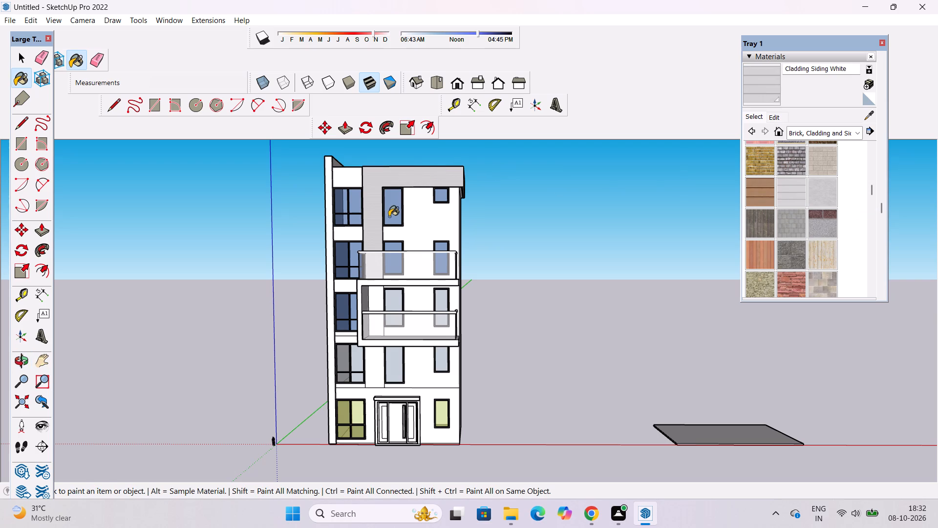
Paint the front face of the projecting balcony frame with Cladding Siding White.
scroll(374, 227, down, 1)
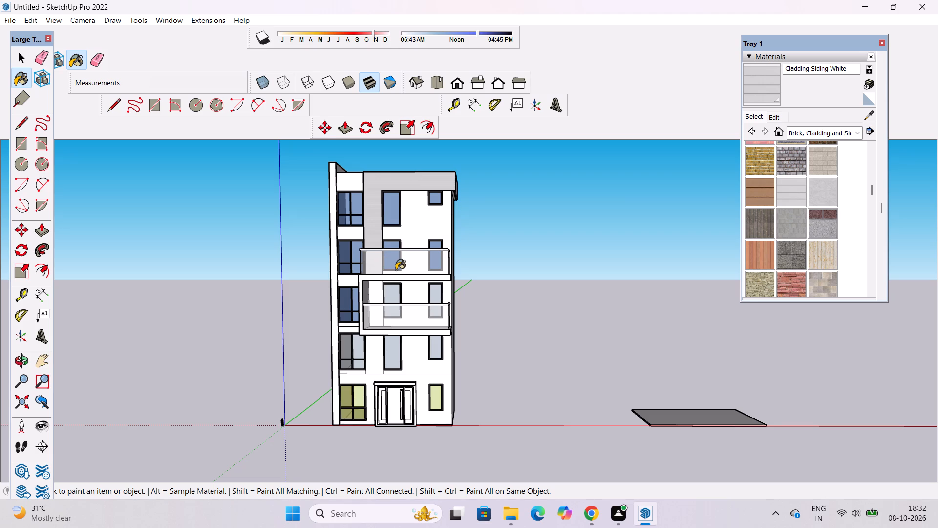
scroll(396, 270, up, 7)
scroll(351, 216, up, 4)
scroll(360, 283, down, 4)
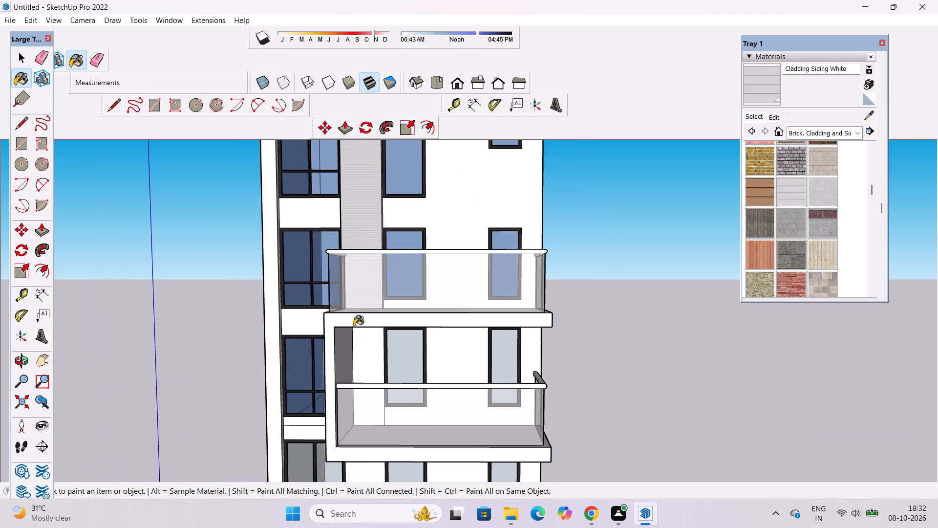
scroll(336, 301, down, 4)
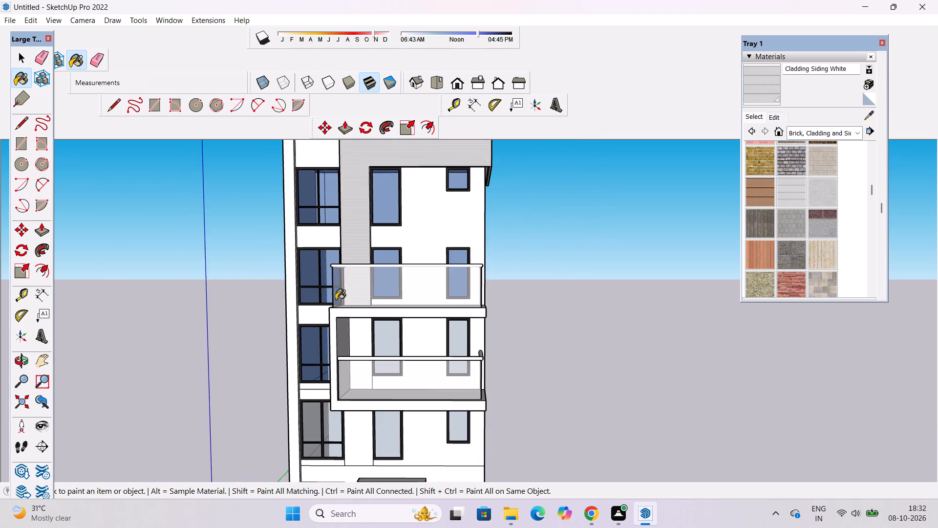
scroll(346, 327, up, 3)
click(379, 306)
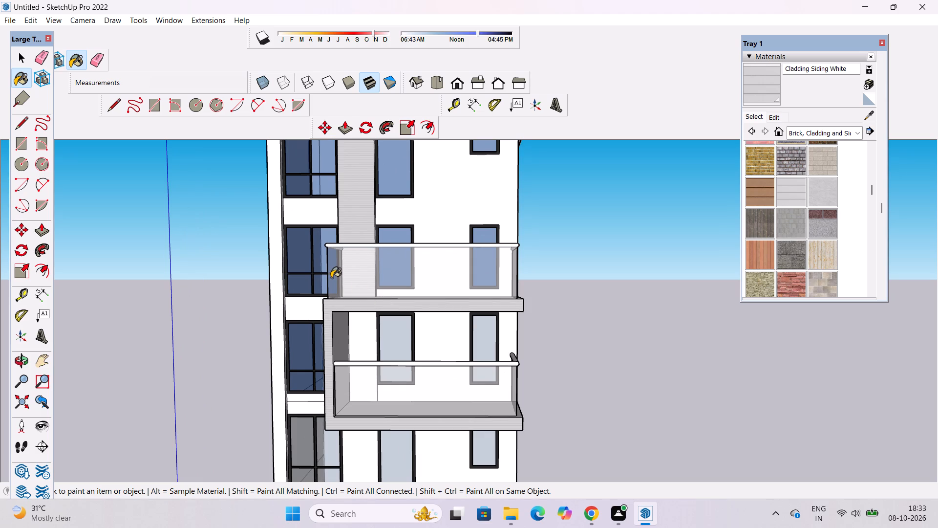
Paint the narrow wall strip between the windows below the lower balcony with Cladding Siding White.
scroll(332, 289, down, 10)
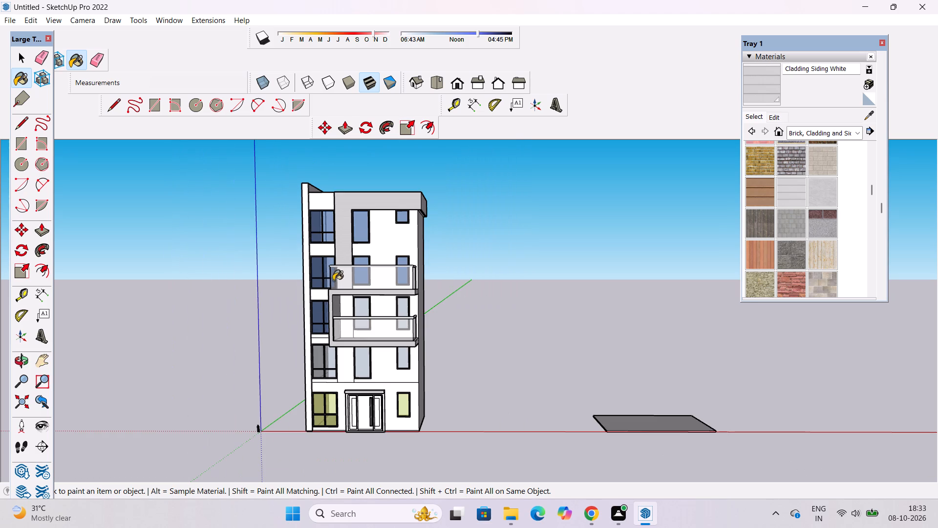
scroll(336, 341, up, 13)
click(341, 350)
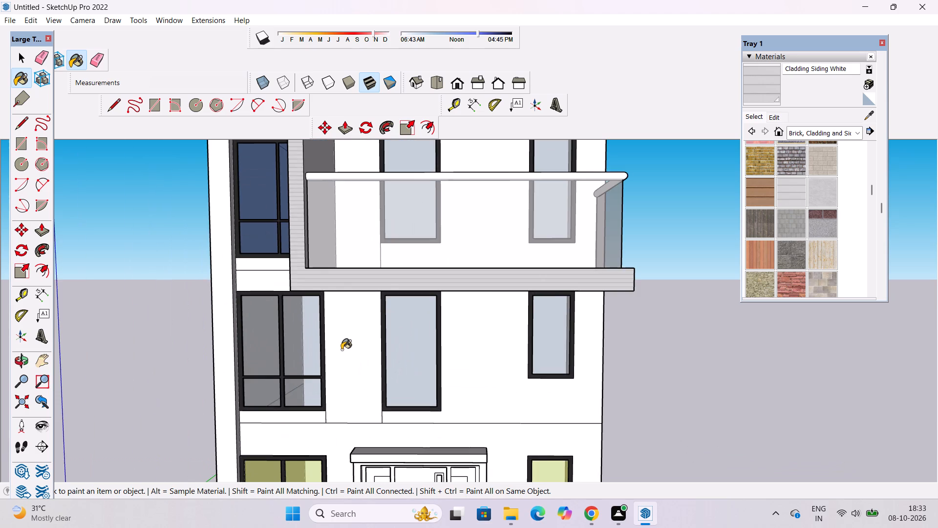
Raise the brightness of the Cladding Siding White material to near white.
scroll(340, 347, down, 6)
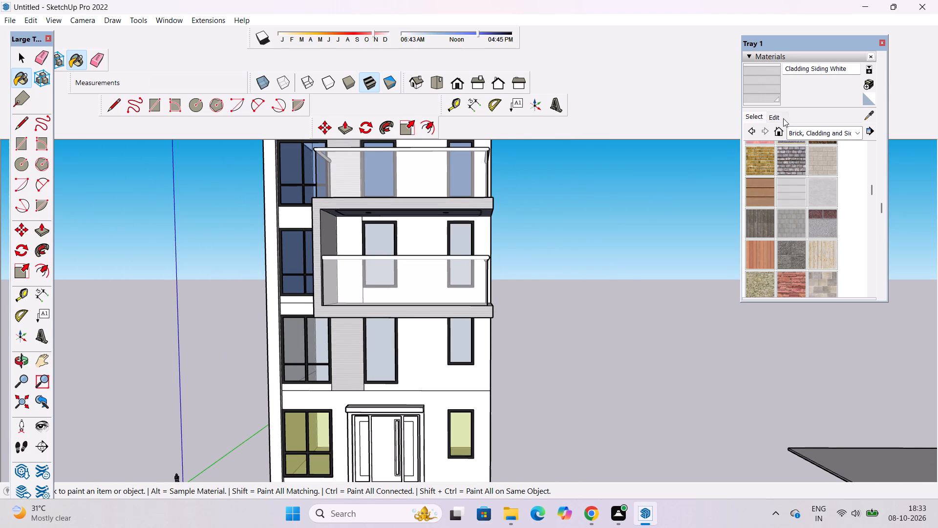
click(781, 116)
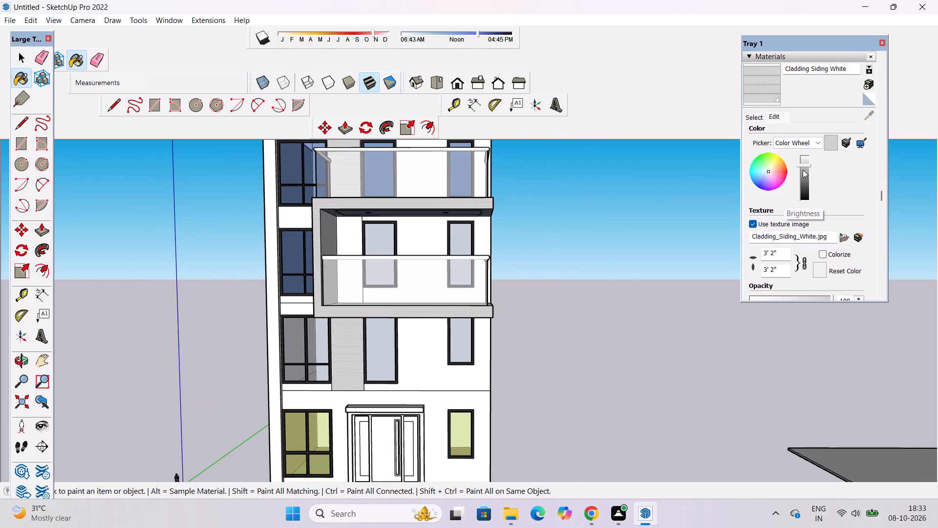
click(807, 161)
Set the Cladding Siding White texture height to 10' and check the plank scale on the facade.
click(783, 265)
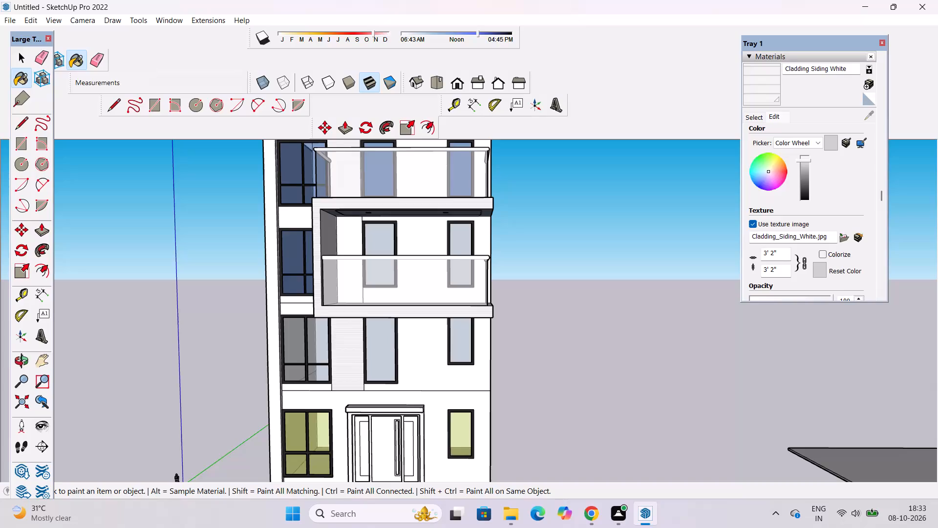
key(BackSpace)
key(BackSpace)
key(BackSpace)
key(BackSpace)
key(BackSpace)
key(BackSpace)
key(BackSpace)
key(BackSpace)
key(BackSpace)
key(BackSpace)
key(BackSpace)
key(BackSpace)
key(BackSpace)
key(BackSpace)
key(1)
key(0)
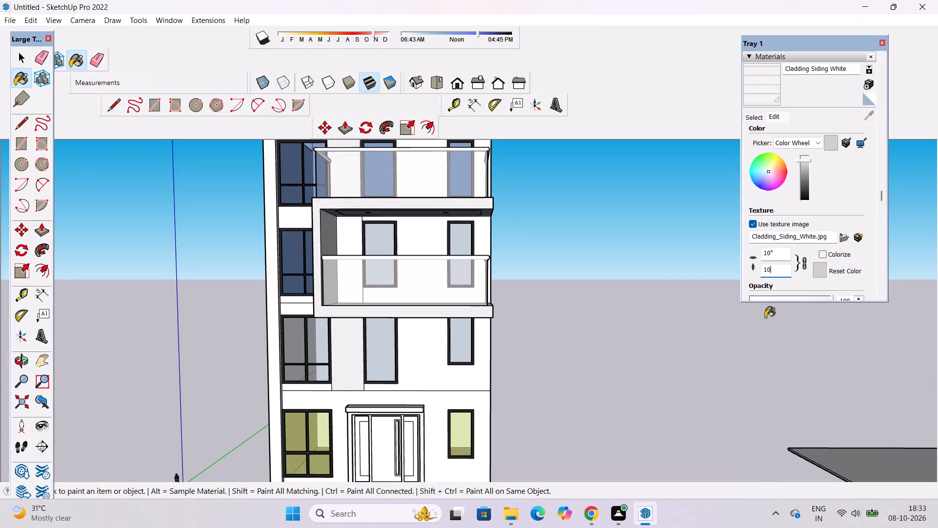
key(apostrophe)
key(Return)
scroll(505, 426, down, 6)
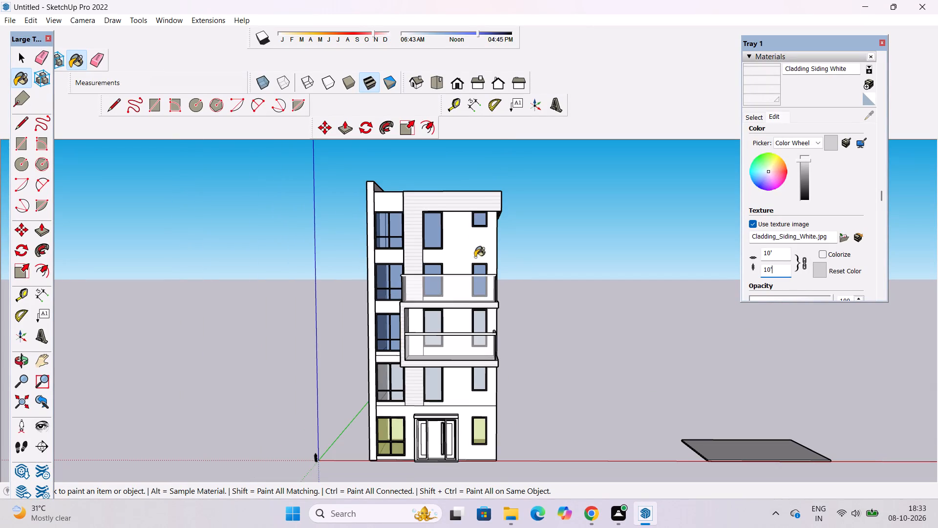
scroll(471, 231, up, 10)
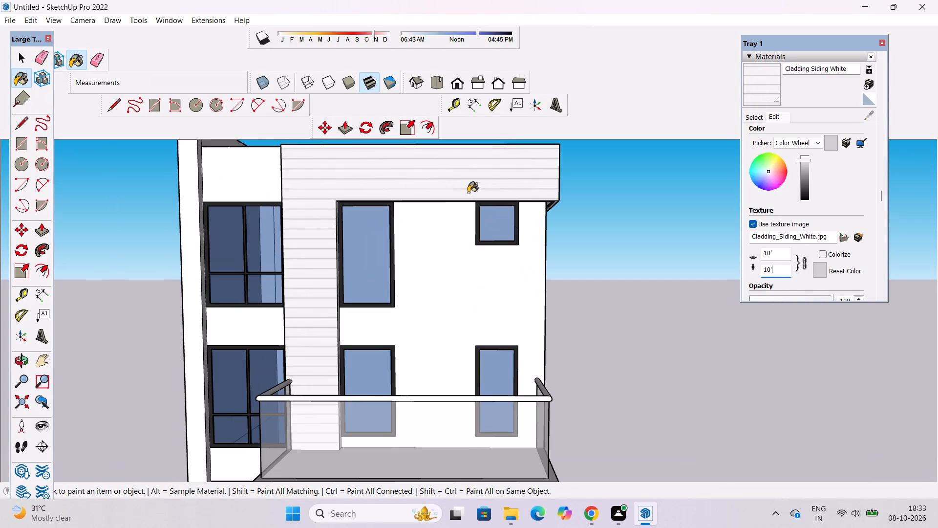
scroll(504, 211, down, 5)
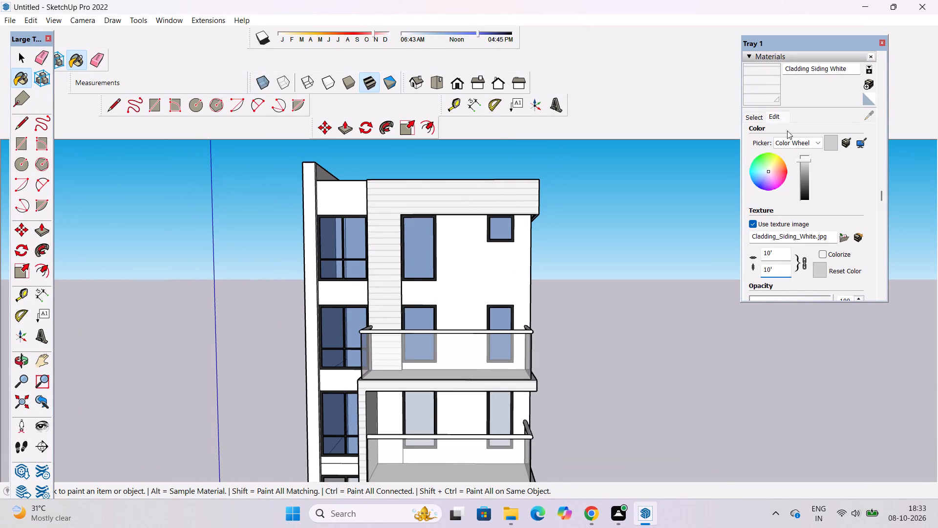
Repaint the L-shaped wall band around the top-floor windows with the Brick Tumbled material.
click(758, 118)
scroll(809, 212, down, 2)
scroll(809, 212, up, 2)
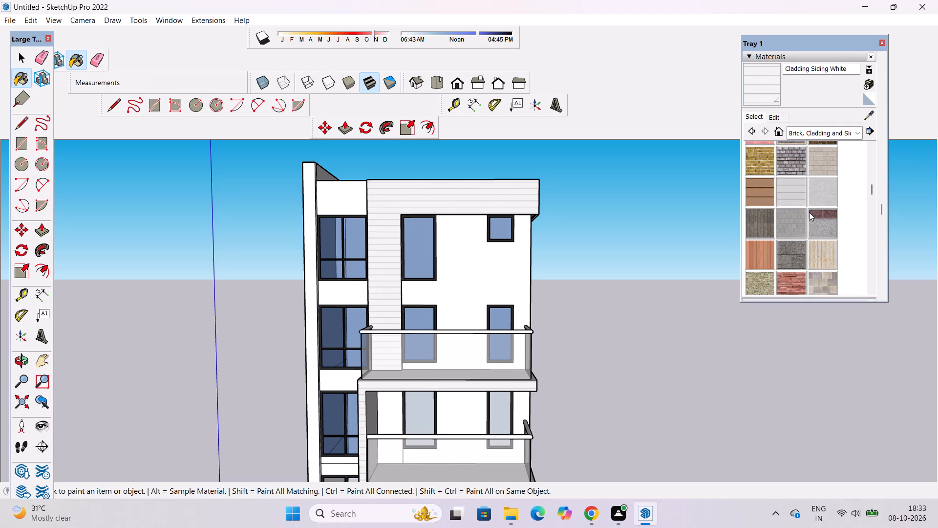
scroll(809, 212, up, 1)
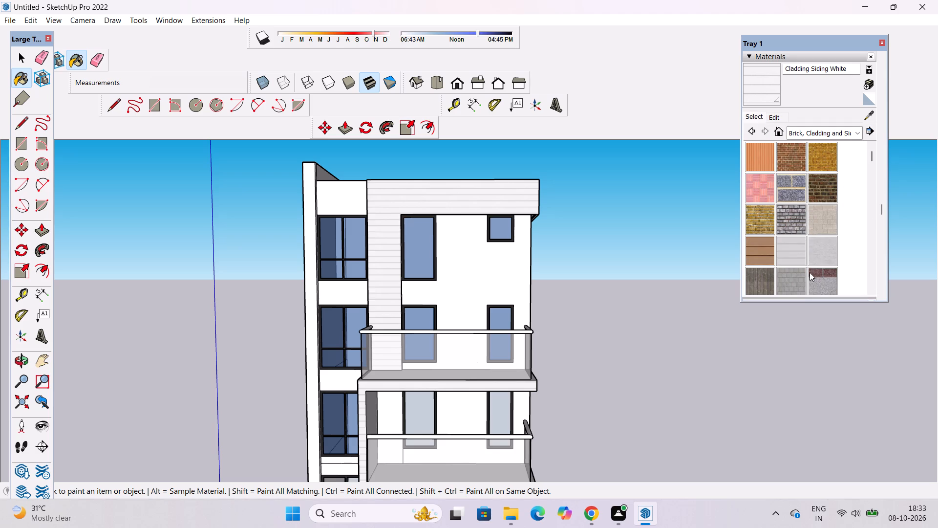
click(794, 214)
click(529, 198)
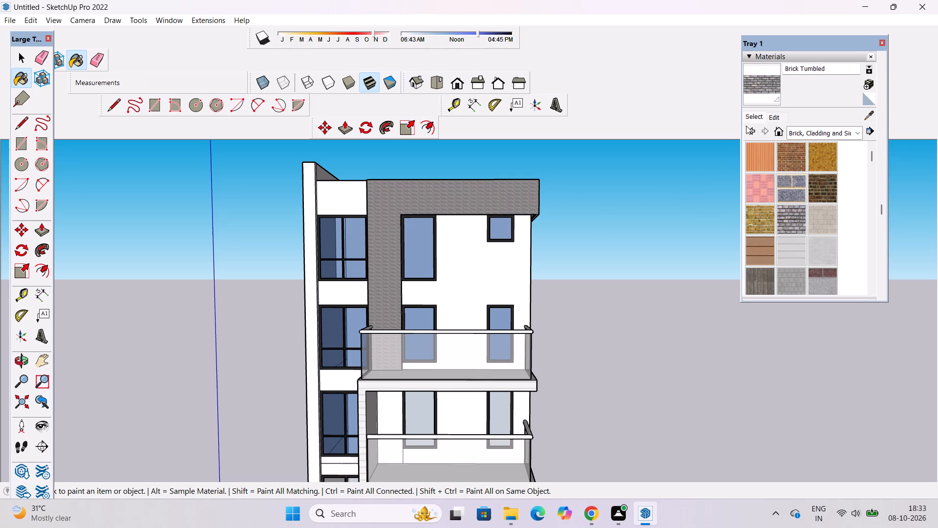
Raise the brightness of the Brick Tumbled material to a near-white tone.
click(773, 116)
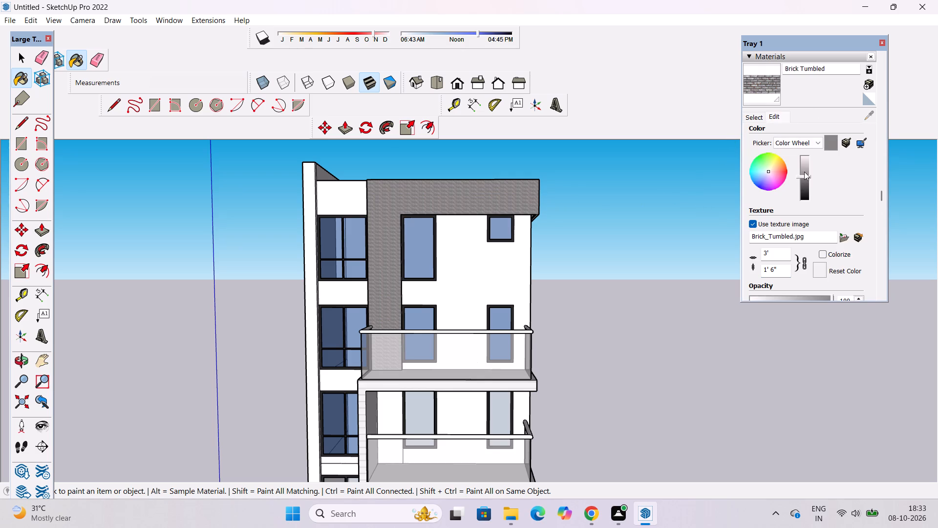
click(804, 172)
click(804, 163)
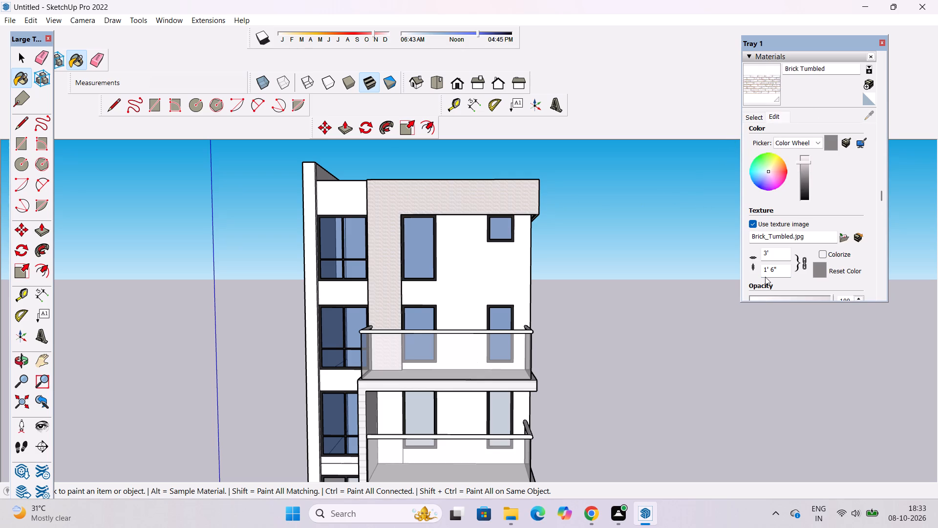
Set the Brick Tumbled texture height to 20'.
click(778, 269)
key(BackSpace)
key(BackSpace)
key(BackSpace)
key(BackSpace)
key(BackSpace)
key(BackSpace)
key(BackSpace)
key(BackSpace)
key(BackSpace)
key(BackSpace)
key(BackSpace)
key(BackSpace)
key(BackSpace)
text(20')
key(Return)
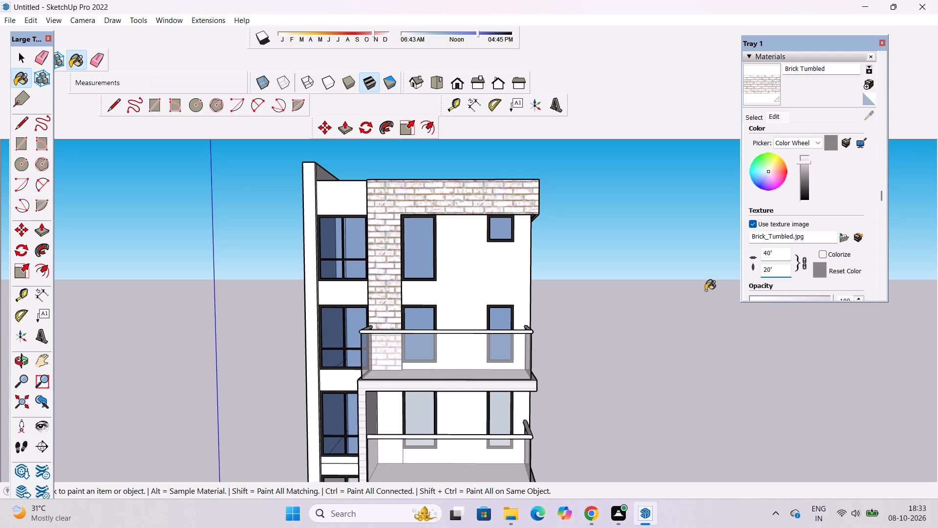
Paint the narrow wall strip between the windows below the lower balcony with Brick Tumbled.
scroll(463, 201, up, 12)
scroll(418, 170, down, 14)
scroll(417, 172, up, 1)
scroll(415, 185, down, 12)
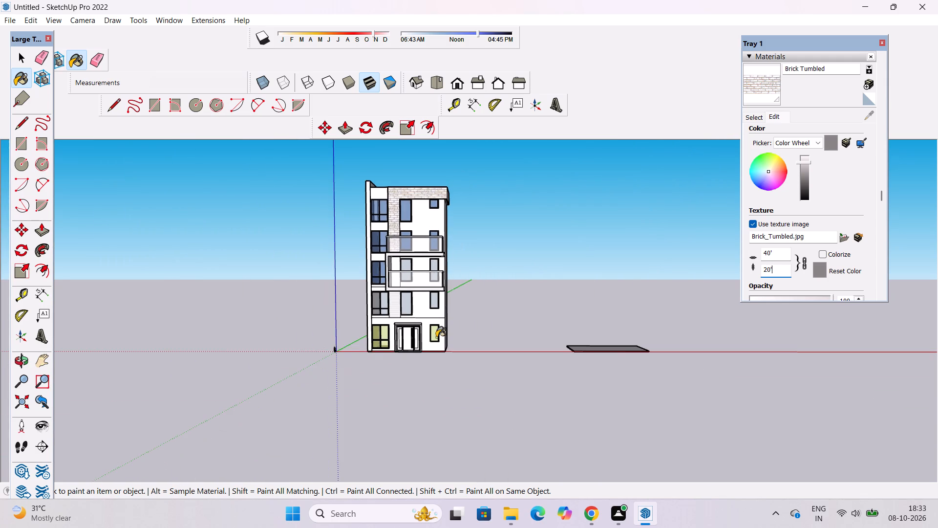
scroll(420, 367, up, 4)
scroll(369, 297, down, 1)
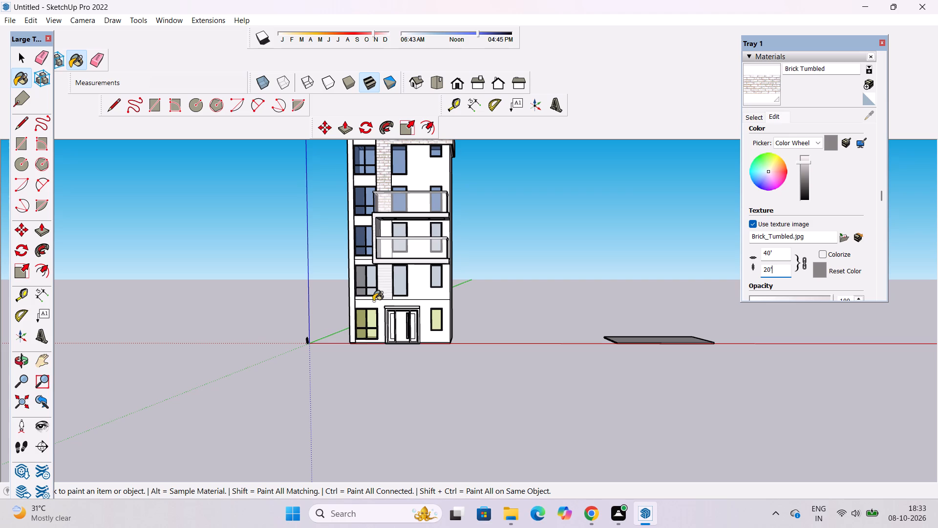
scroll(346, 282, down, 1)
scroll(389, 274, up, 6)
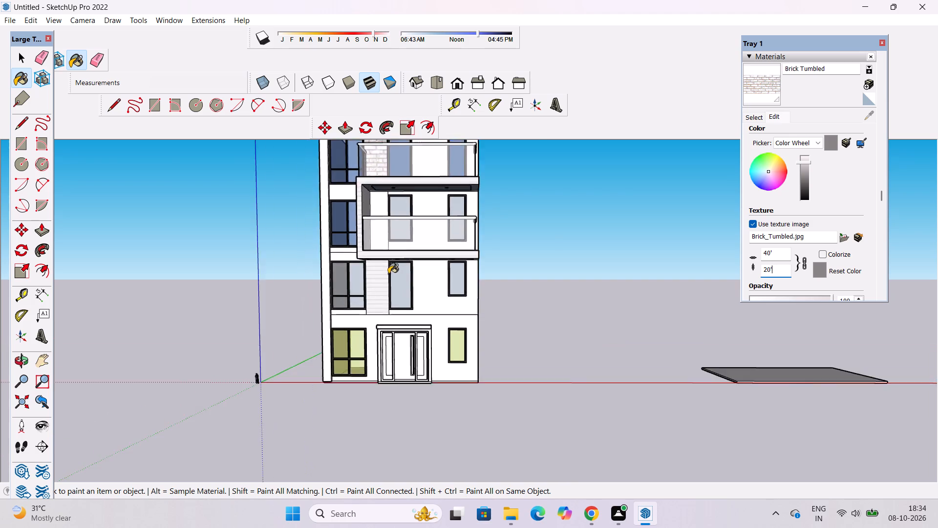
scroll(388, 274, up, 4)
click(364, 289)
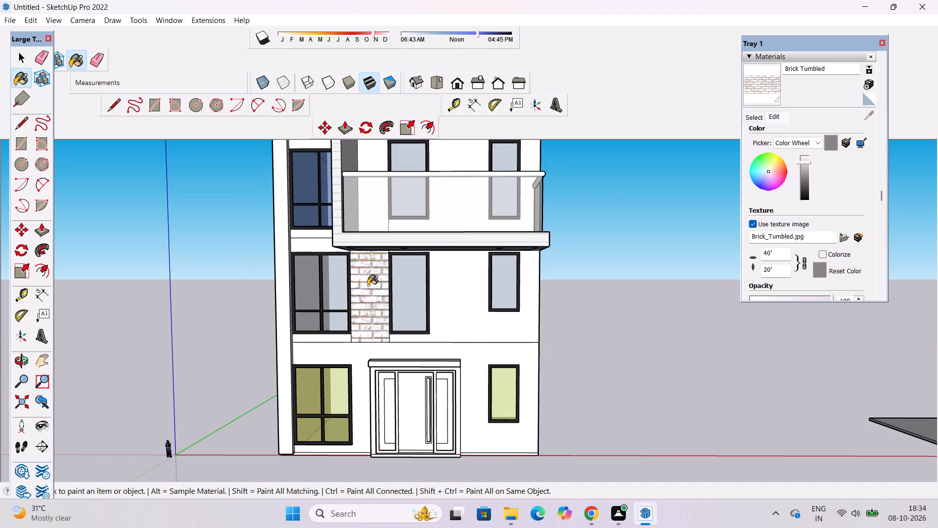
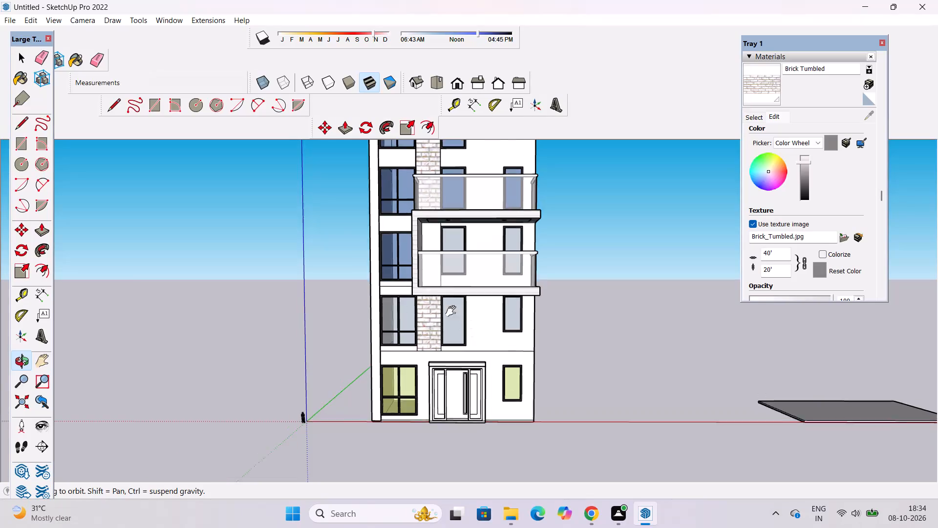
Examine the building's front façade, balconies and brick cladding from several angles and distances.
drag(461, 329, 489, 352)
shift+drag(502, 359, 486, 352)
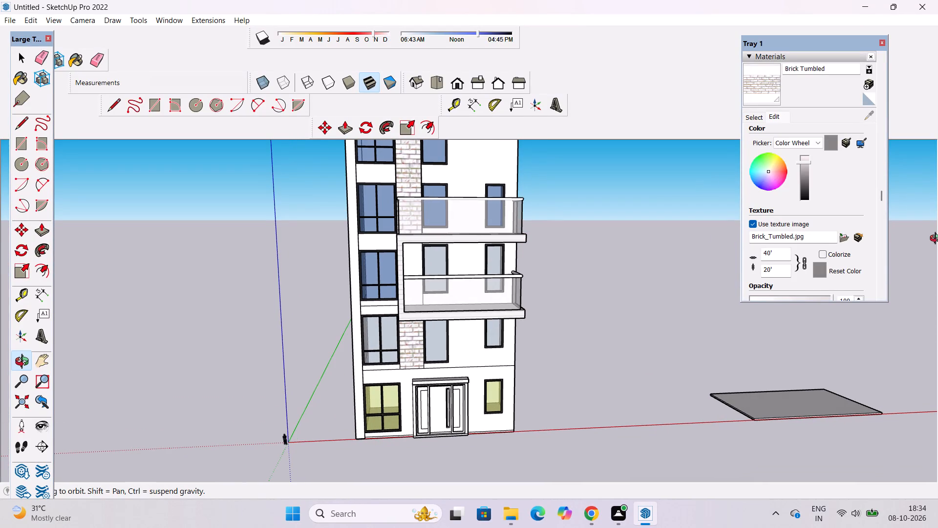
scroll(395, 289, down, 4)
shift+drag(431, 276, 409, 328)
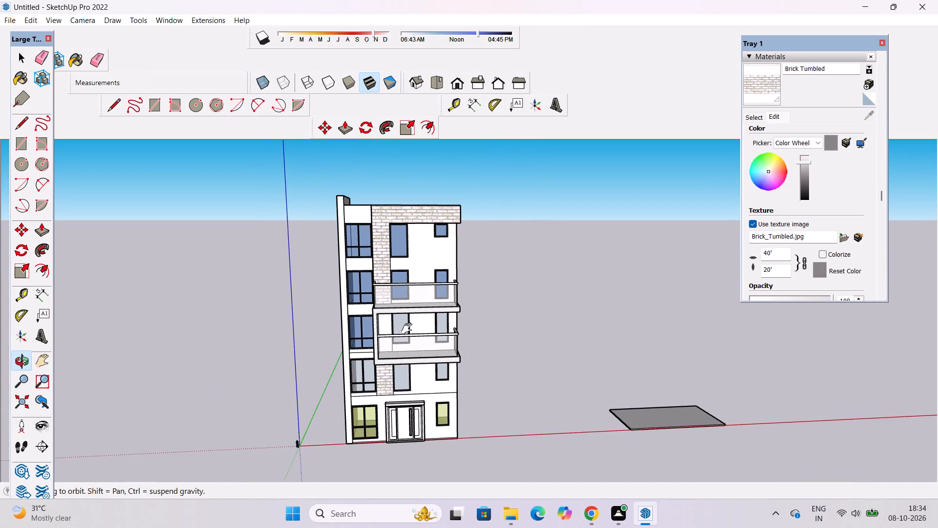
drag(448, 322, 348, 301)
shift+drag(412, 301, 374, 308)
drag(349, 317, 410, 330)
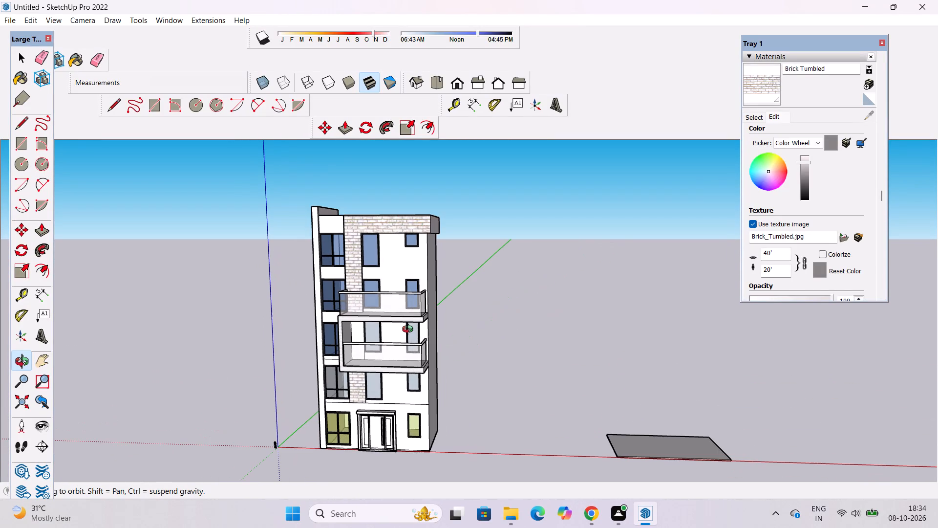
scroll(412, 325, up, 1)
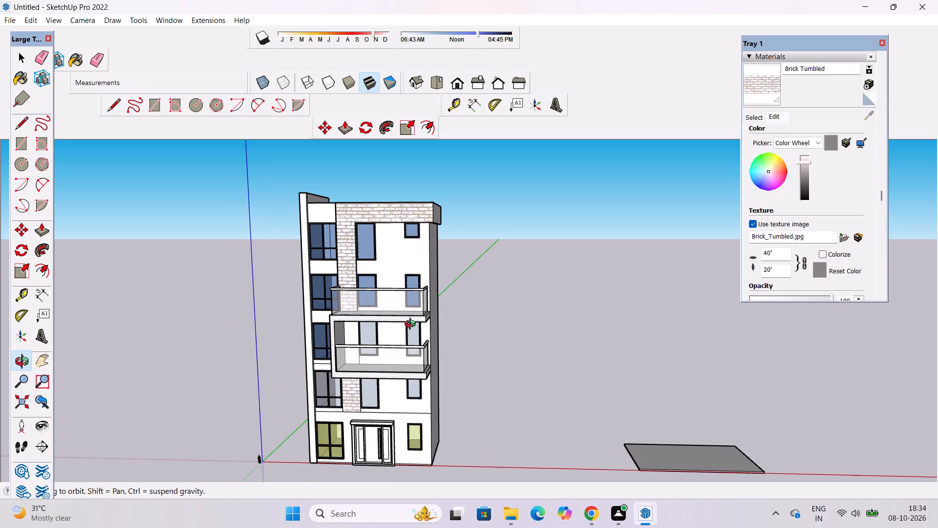
scroll(412, 325, up, 1)
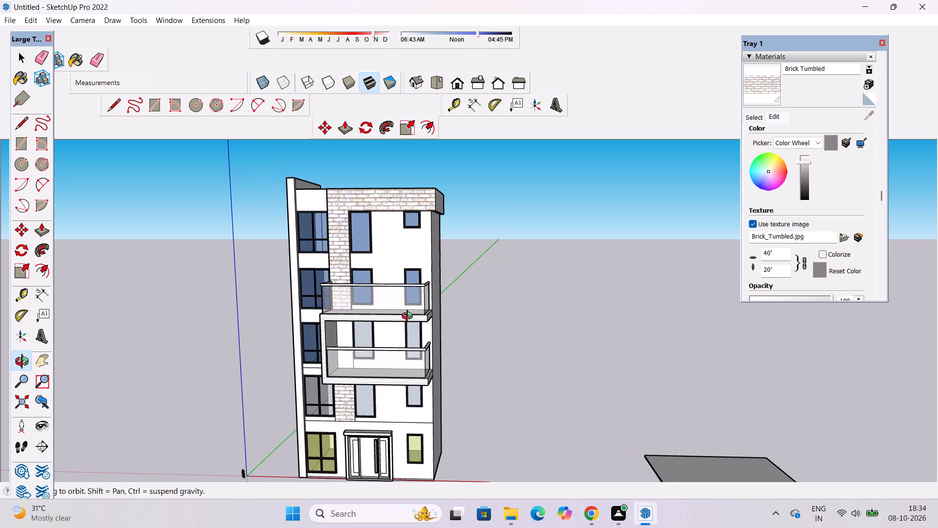
scroll(409, 317, up, 1)
drag(409, 287, 287, 288)
scroll(333, 234, up, 4)
drag(385, 275, 515, 278)
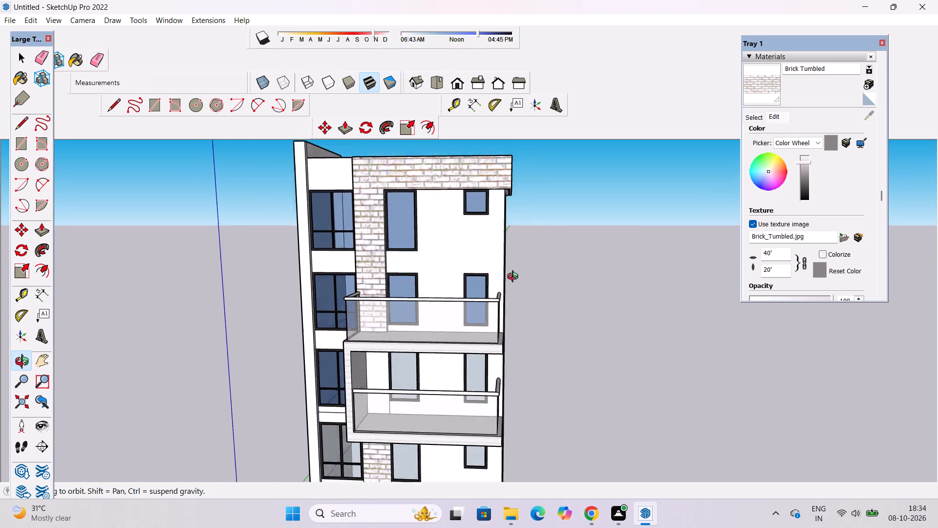
drag(515, 278, 521, 277)
shift+drag(446, 321, 434, 245)
scroll(407, 259, down, 3)
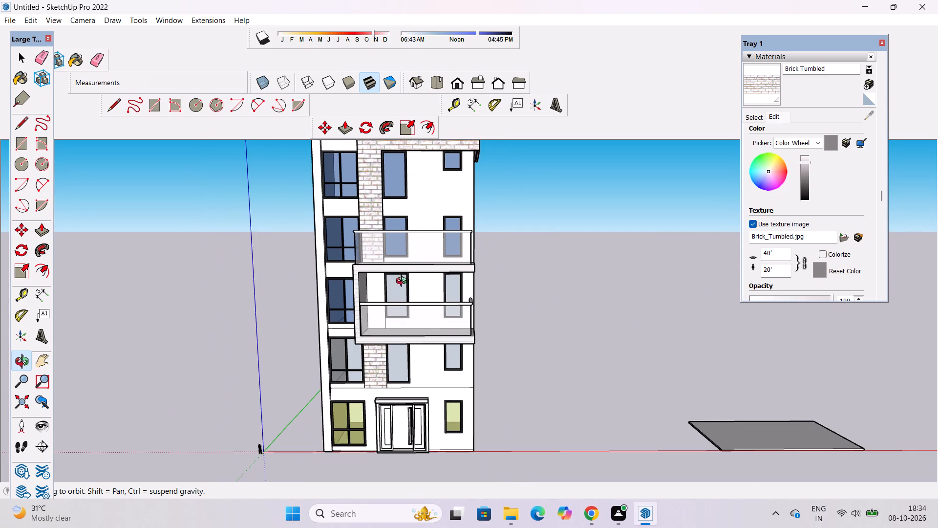
shift+drag(404, 287, 409, 278)
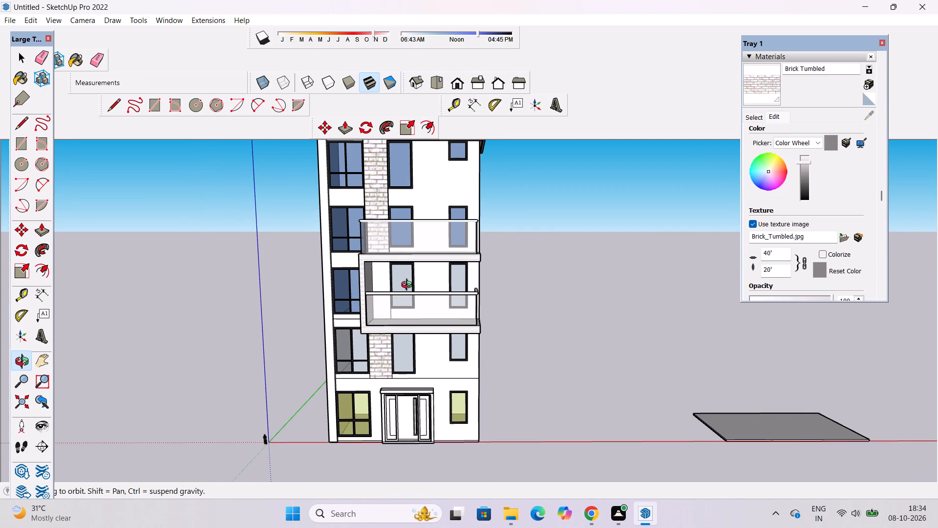
shift+drag(409, 286, 409, 225)
scroll(398, 283, up, 2)
shift+drag(391, 289, 382, 302)
shift+drag(347, 303, 445, 312)
scroll(416, 290, down, 4)
shift+drag(413, 296, 405, 361)
scroll(423, 293, up, 2)
shift+drag(419, 305, 418, 338)
scroll(415, 338, up, 1)
shift+drag(417, 336, 404, 339)
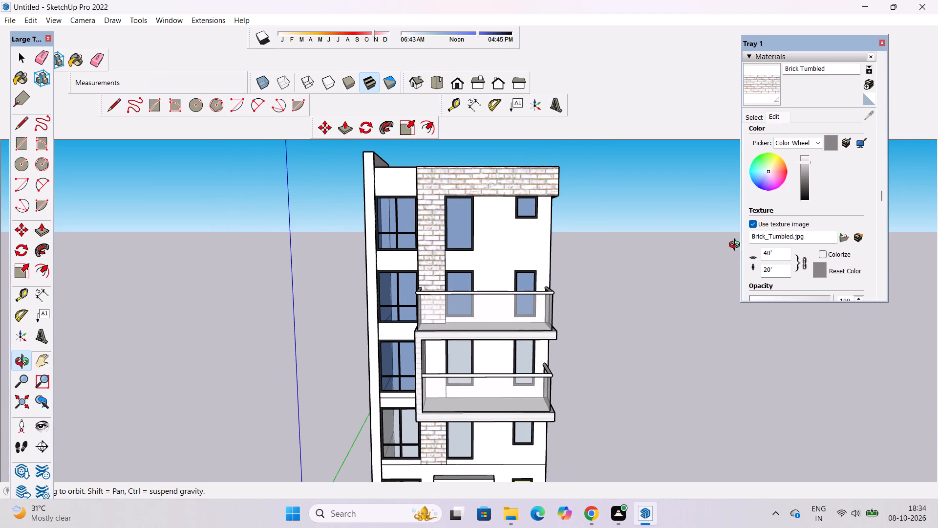
Set the Brick Tumbled material's texture height to 30', keeping its width in proportion.
click(780, 267)
key(BackSpace)
key(BackSpace)
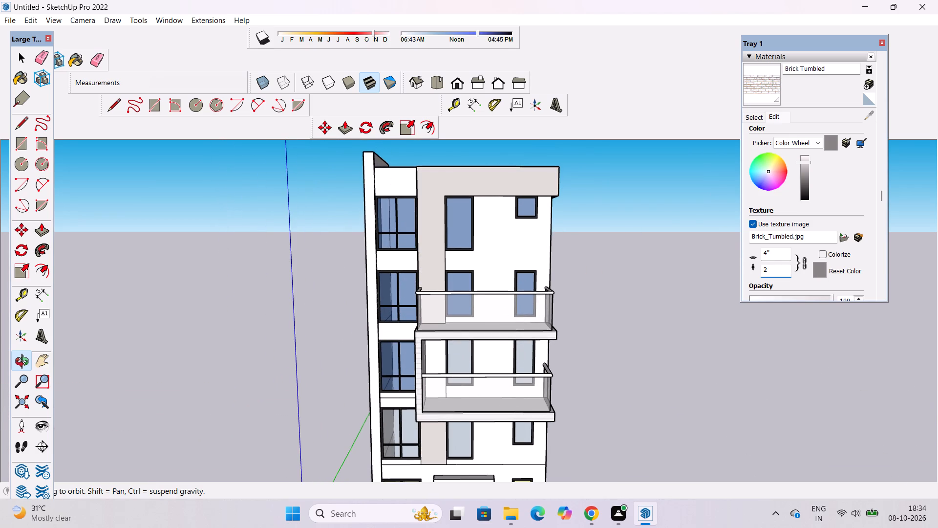
key(3)
key(0)
key(apostrophe)
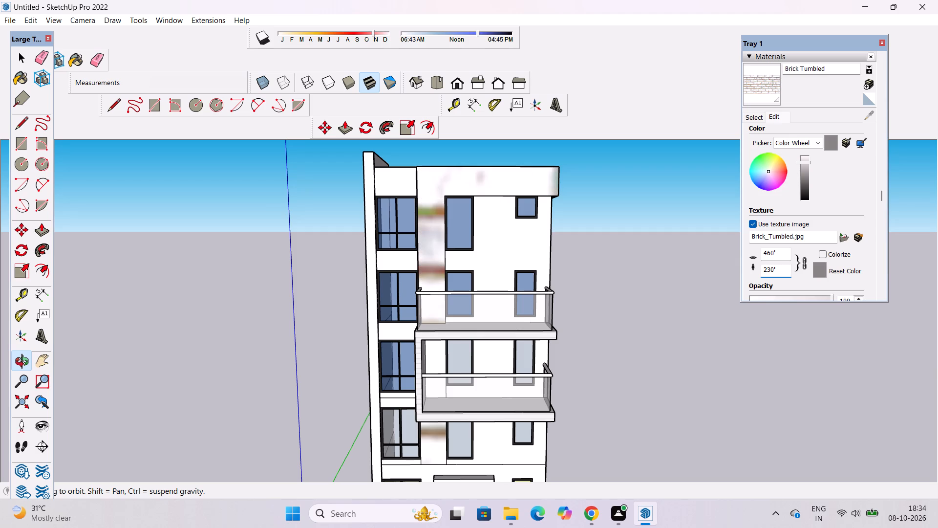
key(BackSpace)
key(BackSpace)
key(BackSpace)
key(BackSpace)
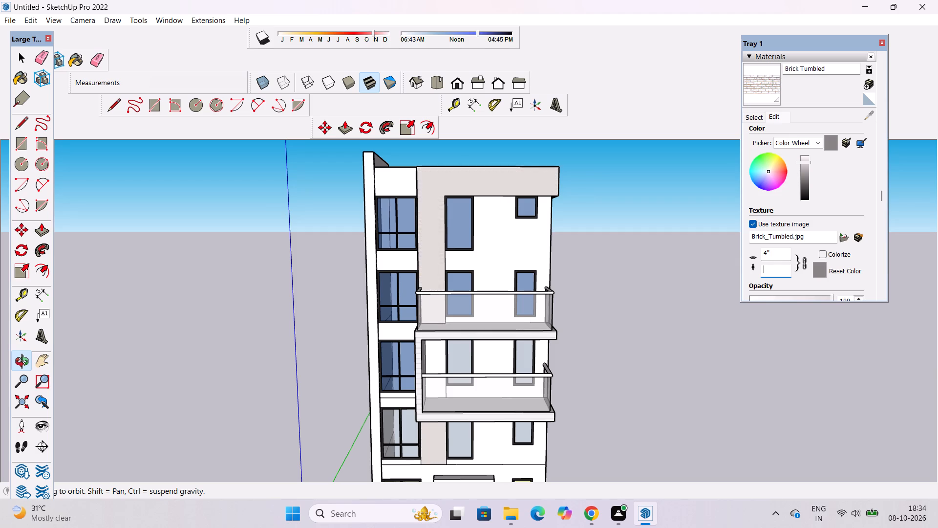
key(3)
text(0')
key(Return)
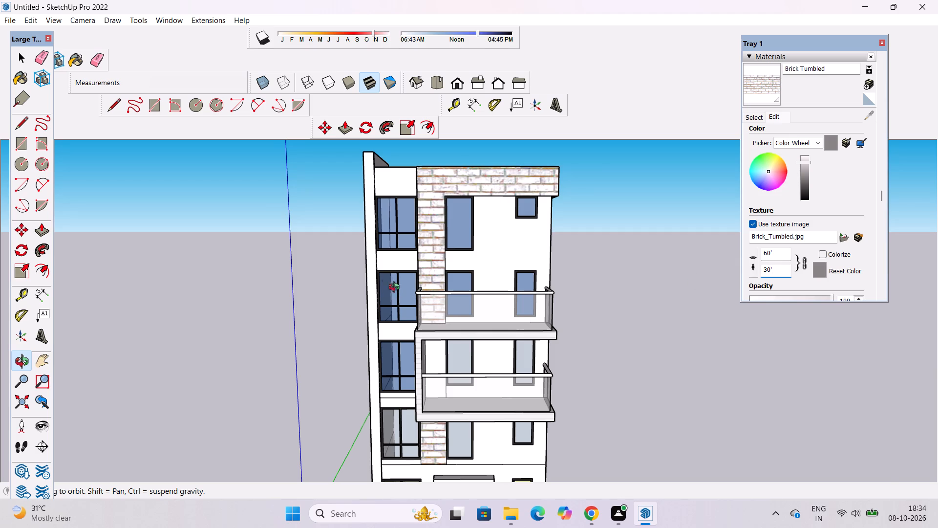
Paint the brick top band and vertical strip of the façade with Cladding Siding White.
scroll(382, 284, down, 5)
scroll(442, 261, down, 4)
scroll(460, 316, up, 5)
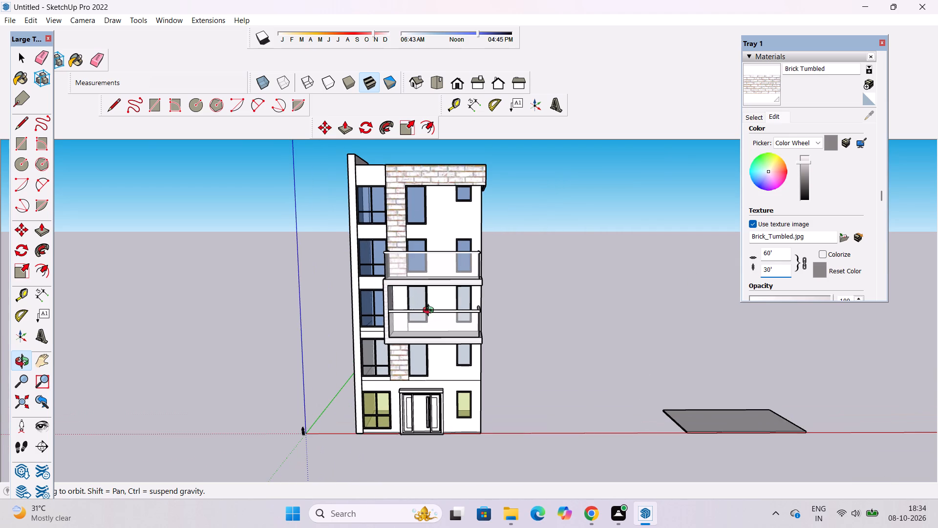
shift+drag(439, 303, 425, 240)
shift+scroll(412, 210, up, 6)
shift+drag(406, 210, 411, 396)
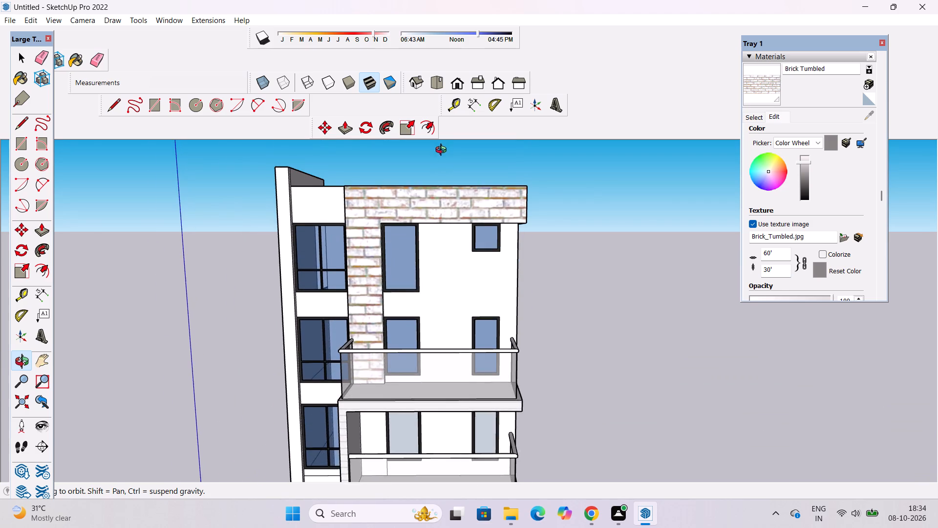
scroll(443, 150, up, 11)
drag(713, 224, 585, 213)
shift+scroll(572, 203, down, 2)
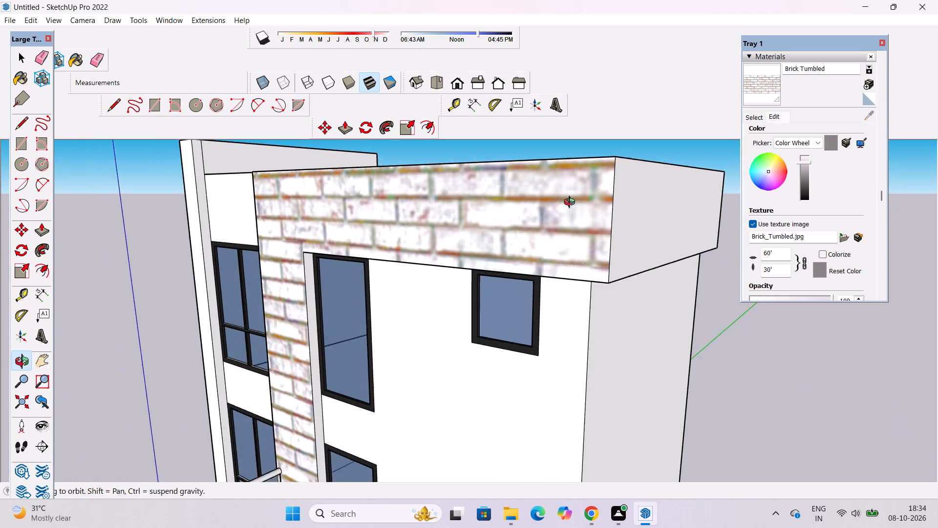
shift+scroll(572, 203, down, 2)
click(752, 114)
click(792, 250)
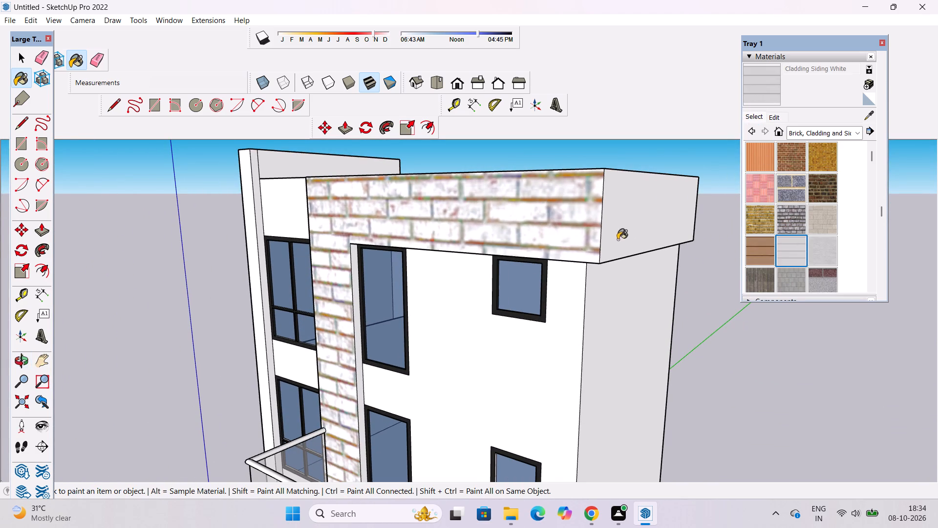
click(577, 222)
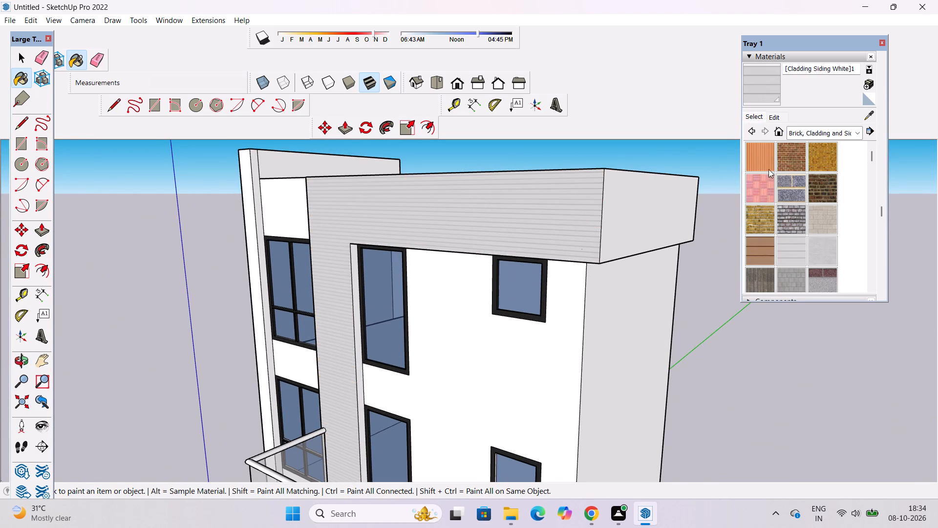
Paint the façade's top band and vertical strip with Concrete Block 8x8 Gray from the brick and cladding materials.
scroll(801, 221, down, 2)
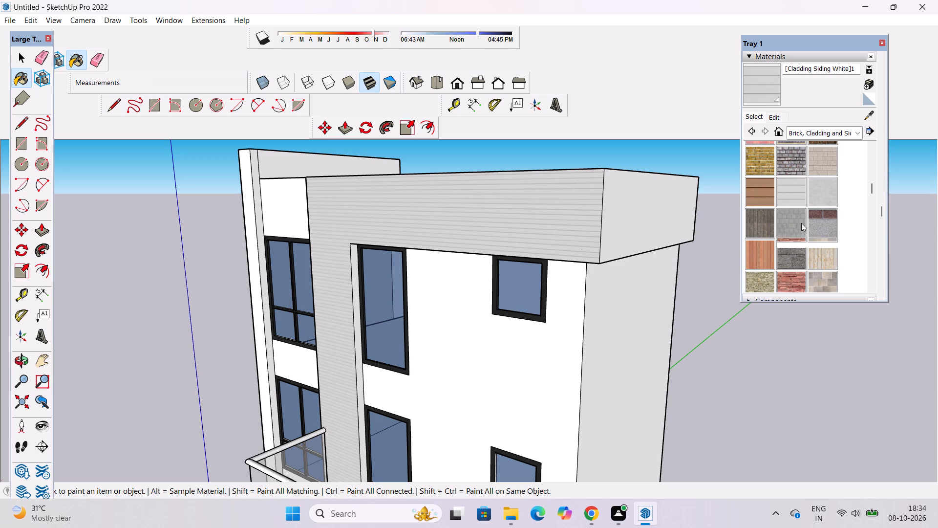
scroll(801, 223, up, 2)
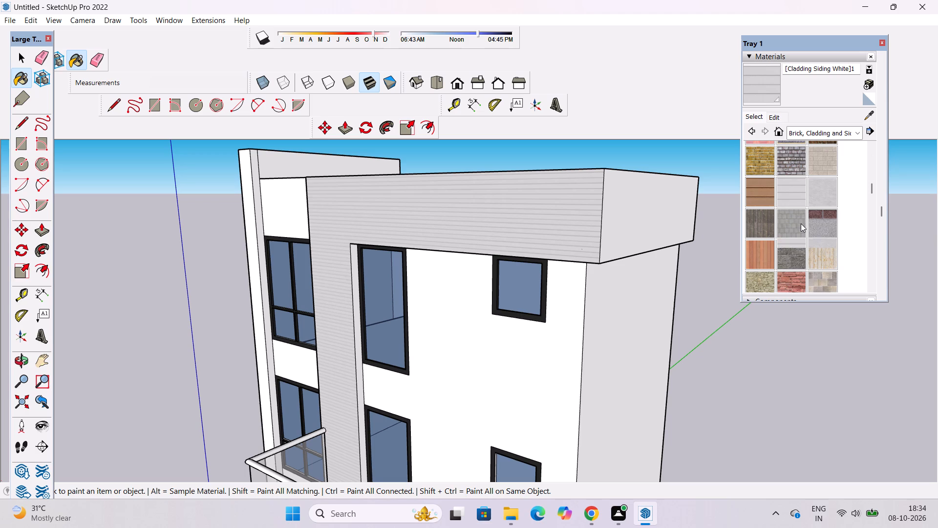
scroll(801, 223, down, 1)
click(797, 227)
click(576, 228)
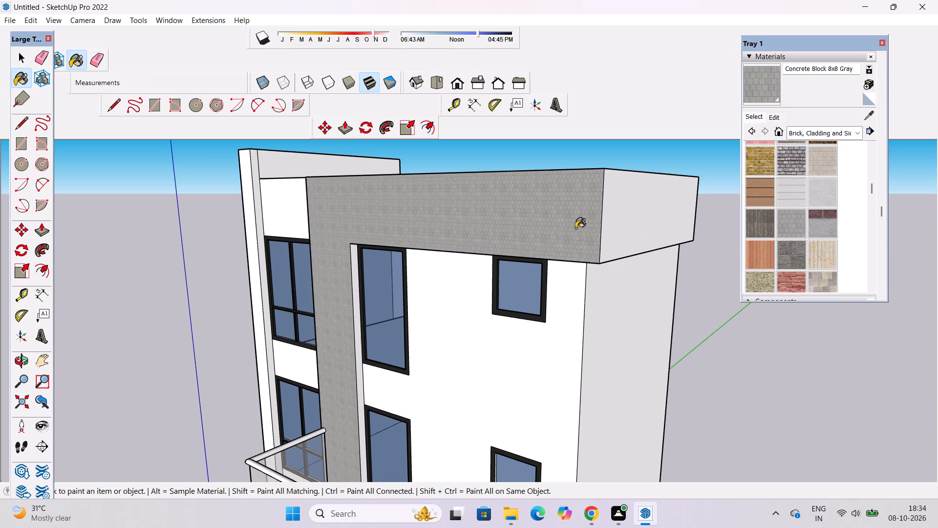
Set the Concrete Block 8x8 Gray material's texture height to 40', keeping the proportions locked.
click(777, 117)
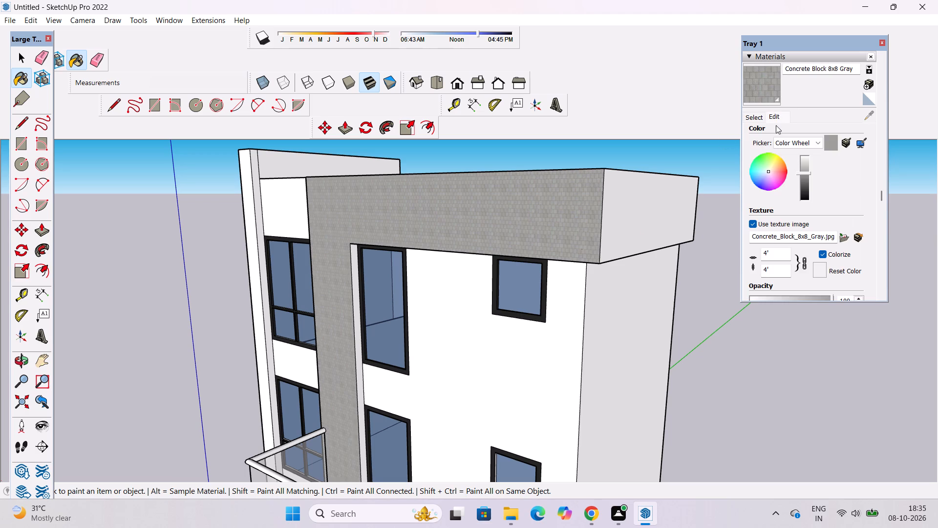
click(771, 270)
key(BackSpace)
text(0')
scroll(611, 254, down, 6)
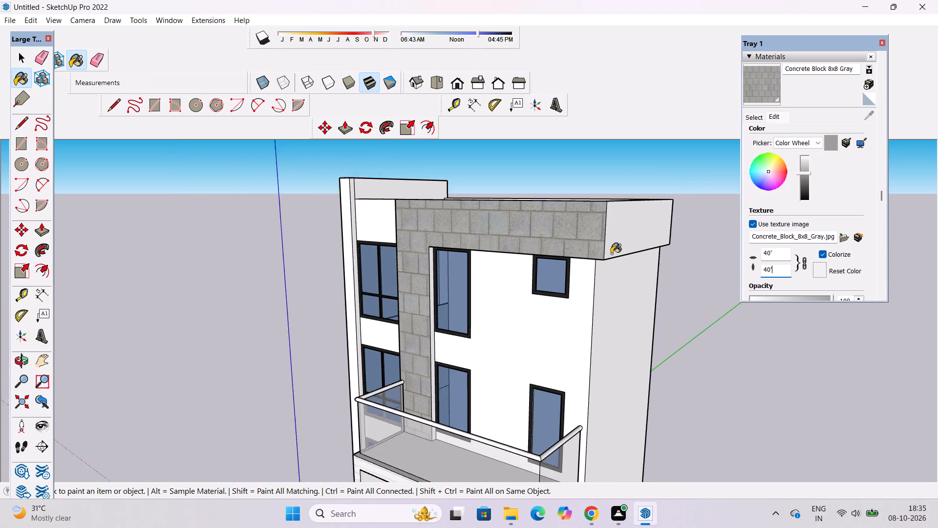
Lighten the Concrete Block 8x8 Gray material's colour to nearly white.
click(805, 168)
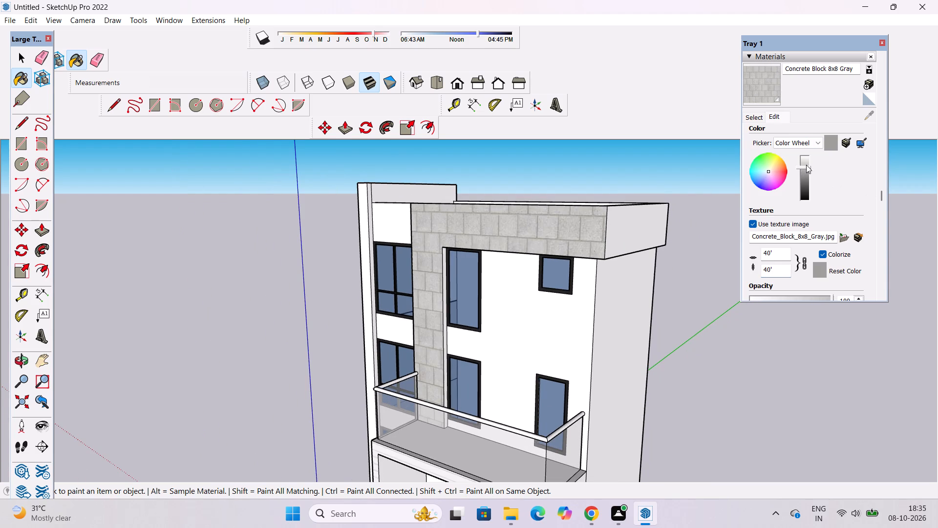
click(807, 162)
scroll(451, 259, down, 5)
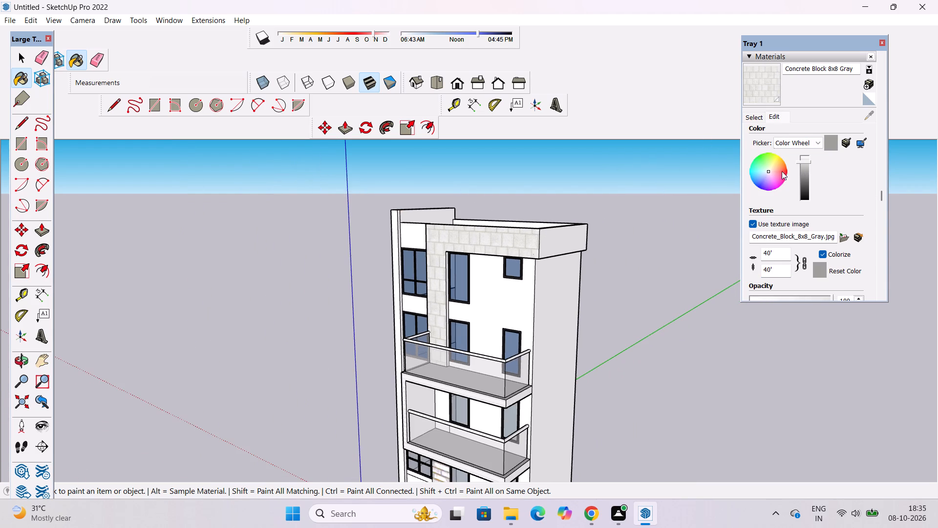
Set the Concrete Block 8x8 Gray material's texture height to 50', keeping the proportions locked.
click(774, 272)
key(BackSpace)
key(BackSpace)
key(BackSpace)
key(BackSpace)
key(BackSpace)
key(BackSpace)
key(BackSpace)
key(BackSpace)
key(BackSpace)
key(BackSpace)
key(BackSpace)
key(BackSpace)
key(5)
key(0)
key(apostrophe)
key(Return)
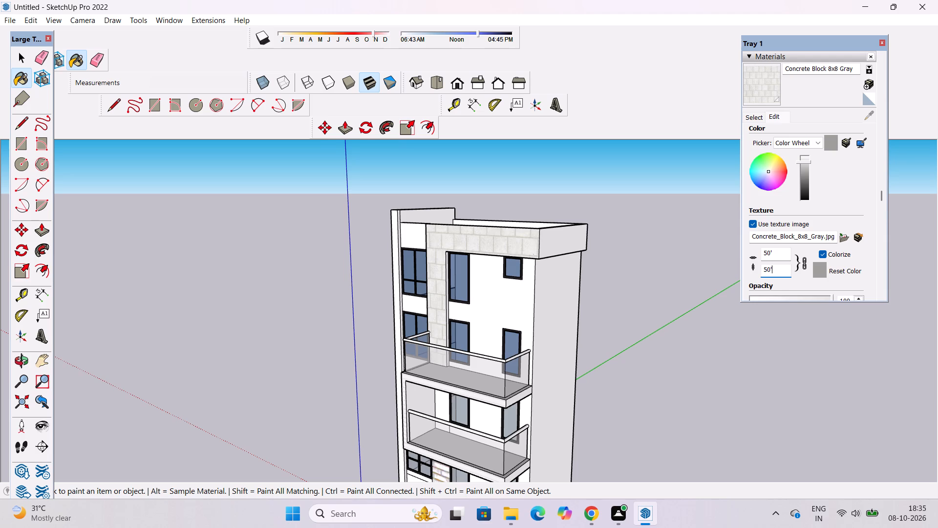
Set the Concrete Block 8x8 Gray material's texture size to 70' by 70'.
key(BackSpace)
key(BackSpace)
key(BackSpace)
key(BackSpace)
key(BackSpace)
key(BackSpace)
key(BackSpace)
key(BackSpace)
key(BackSpace)
key(BackSpace)
key(BackSpace)
key(BackSpace)
text(70')
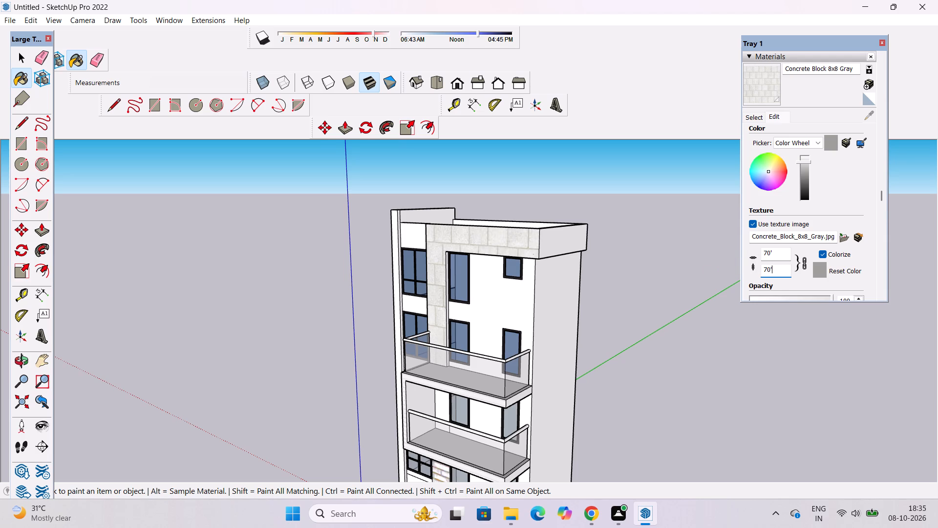
key(Return)
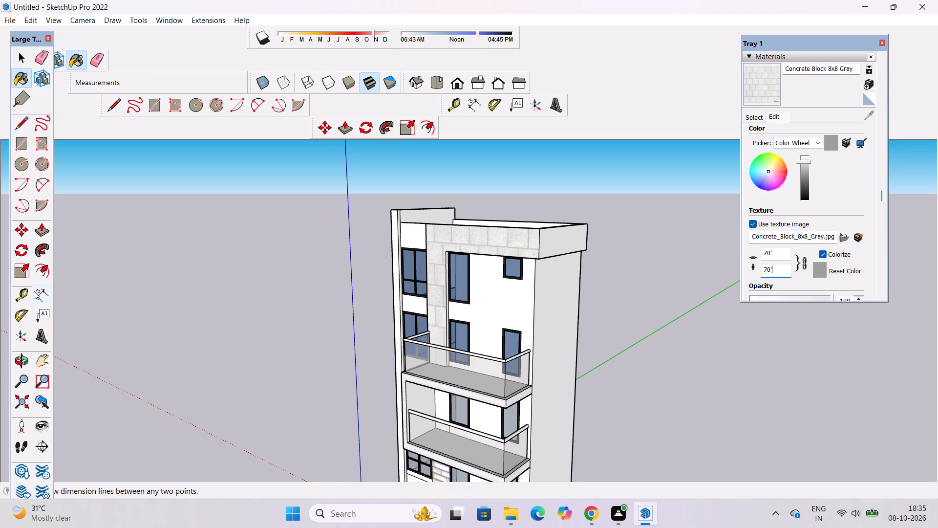
Darken the Concrete Block 8x8 Gray material on the façade to a light-to-medium grey.
click(22, 359)
drag(251, 298, 444, 319)
scroll(380, 244, down, 5)
scroll(449, 293, up, 4)
drag(465, 296, 438, 287)
scroll(439, 282, down, 4)
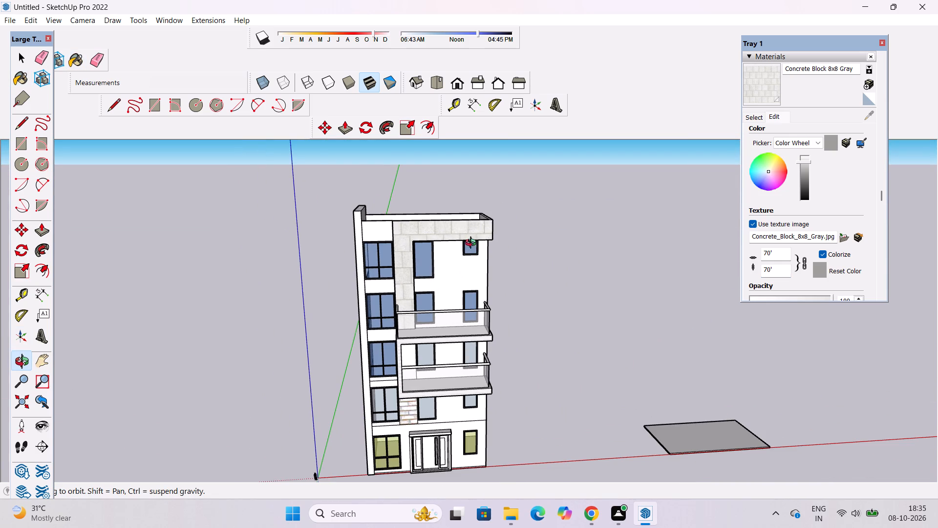
scroll(463, 244, down, 1)
click(807, 170)
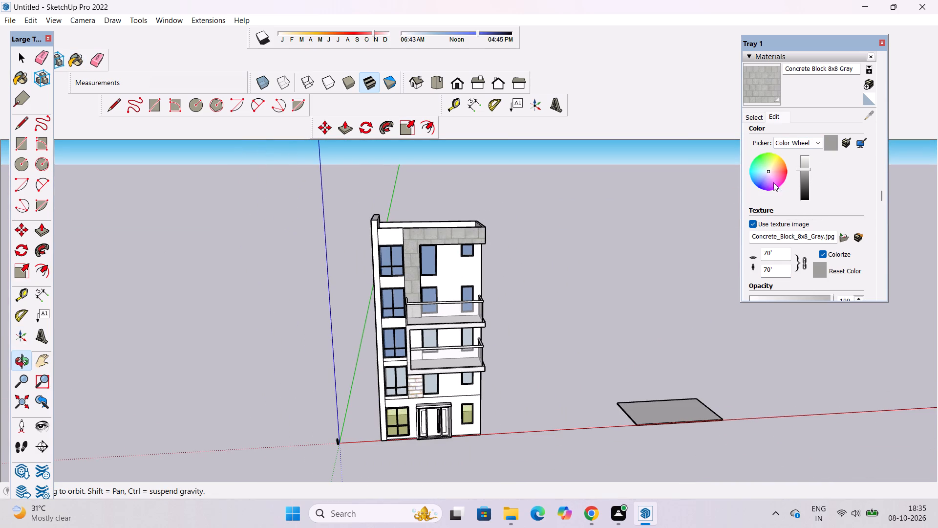
Examine the grey concrete block cladding on the building's front façade.
scroll(465, 214, down, 5)
scroll(493, 282, up, 8)
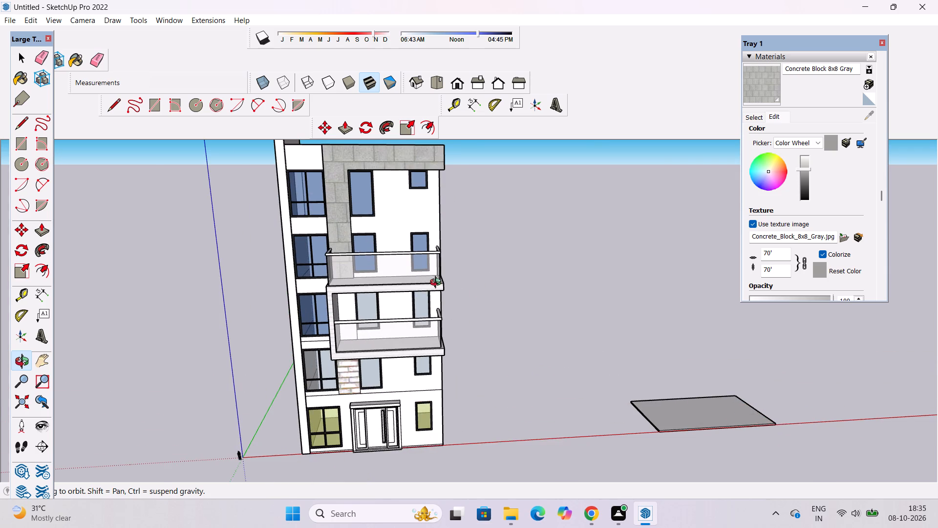
shift+drag(438, 284, 375, 256)
scroll(276, 201, up, 3)
shift+drag(277, 209, 300, 265)
scroll(337, 263, down, 3)
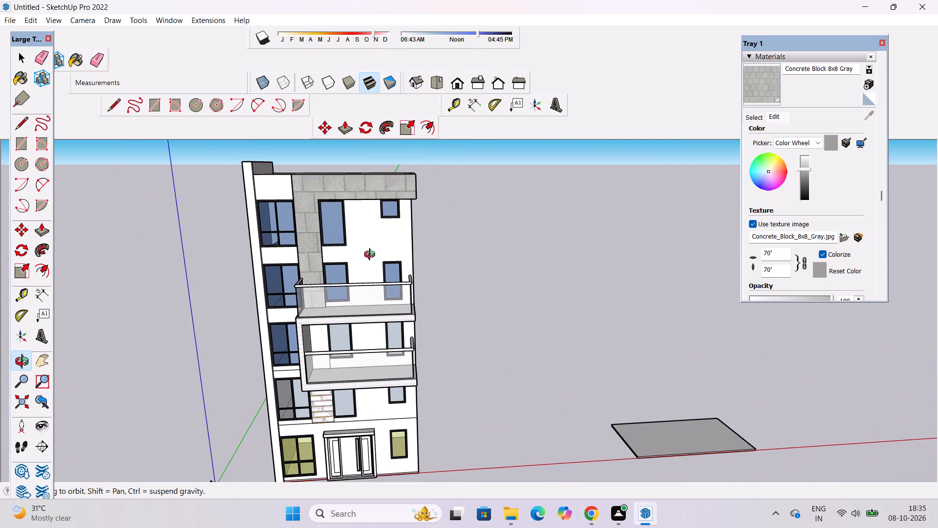
Undo the concrete block and brick cladding changes so the façade returns to its white siding.
shift+drag(376, 244, 361, 253)
scroll(234, 209, down, 6)
scroll(257, 264, up, 3)
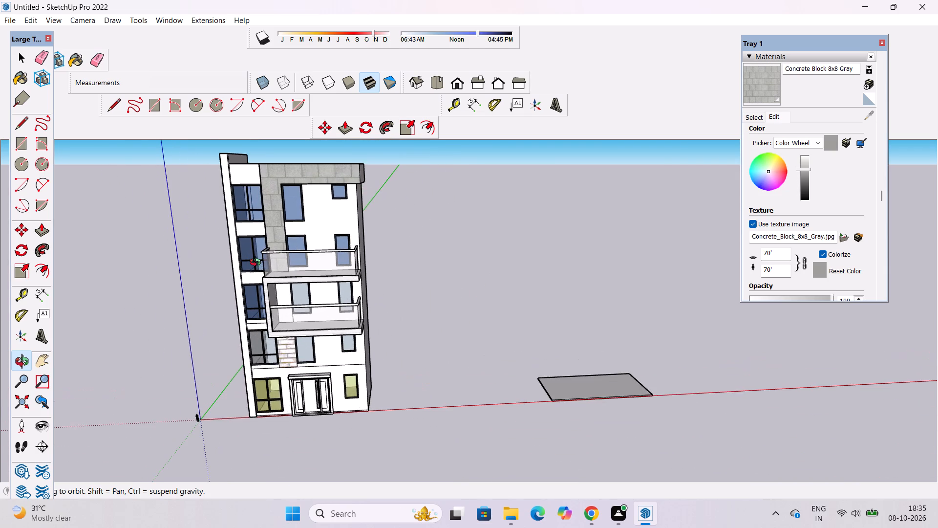
scroll(295, 273, up, 1)
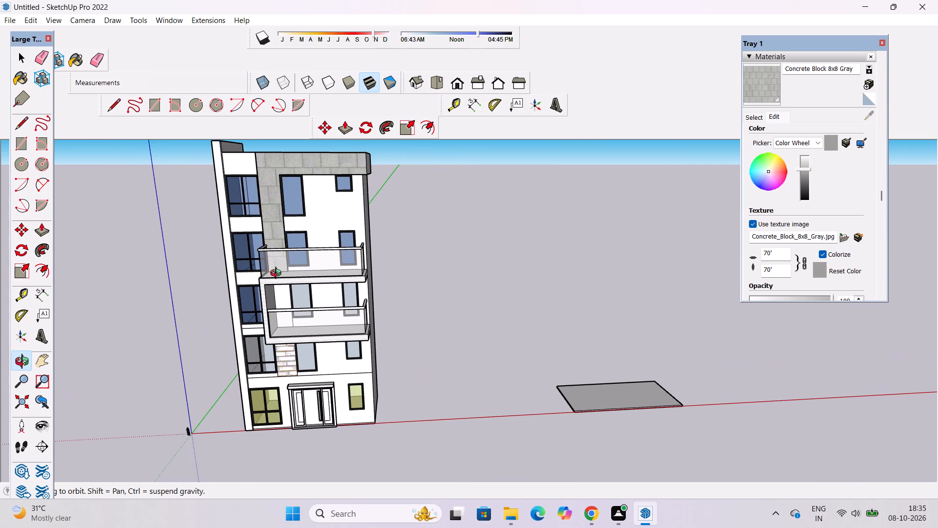
key(ctrl+z)
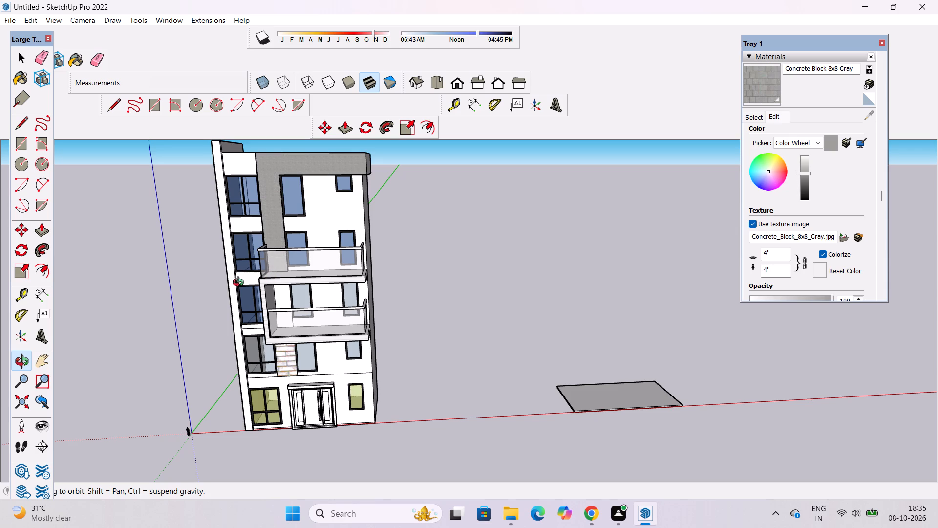
key(ctrl+z)
key(ctrl+z)
key(ctrl+z)
key(ctrl+z)
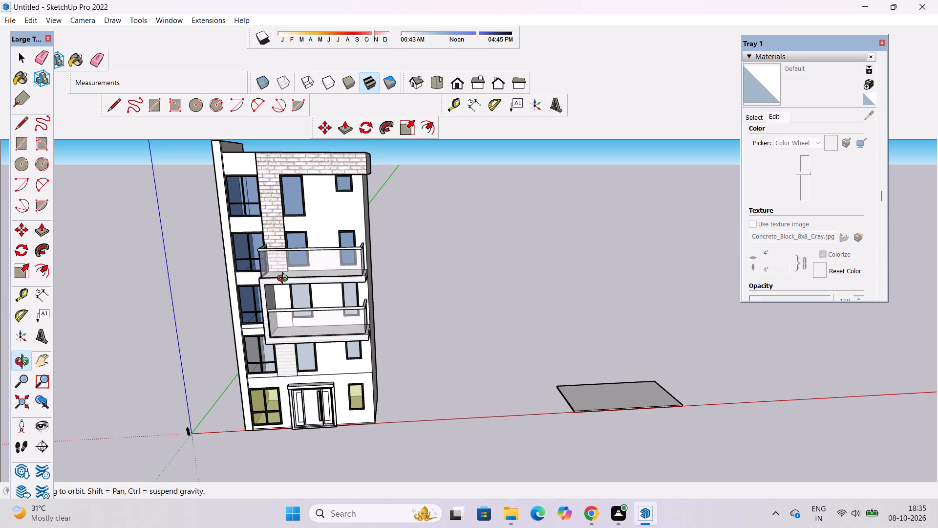
key(ctrl+z)
key(ctrl+z)
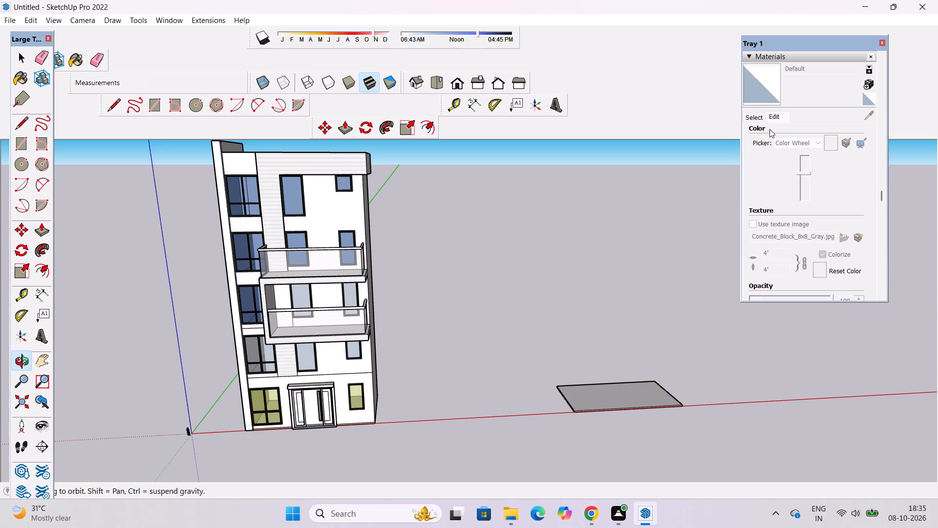
Paint the façade's upper vertical strip and parapet band with the Cladding Siding White material from Brick, Cladding and Siding.
click(753, 117)
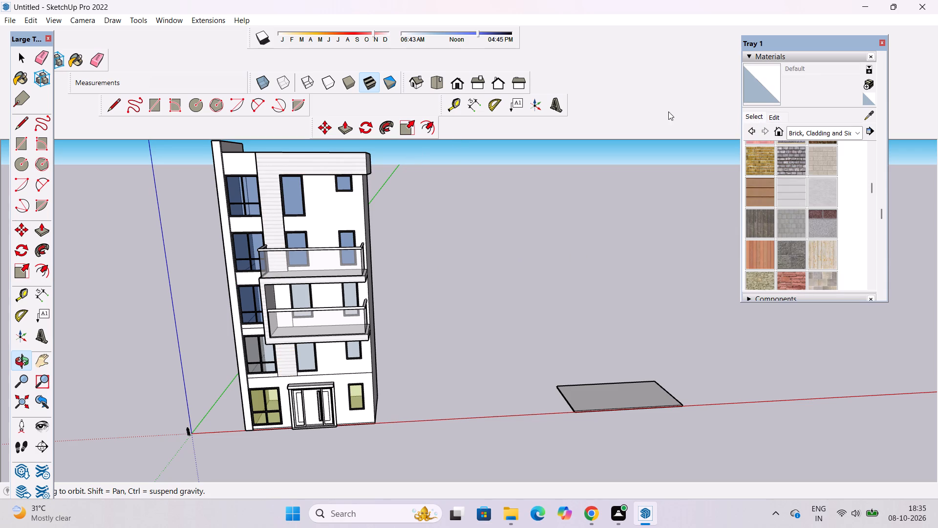
click(794, 192)
click(365, 164)
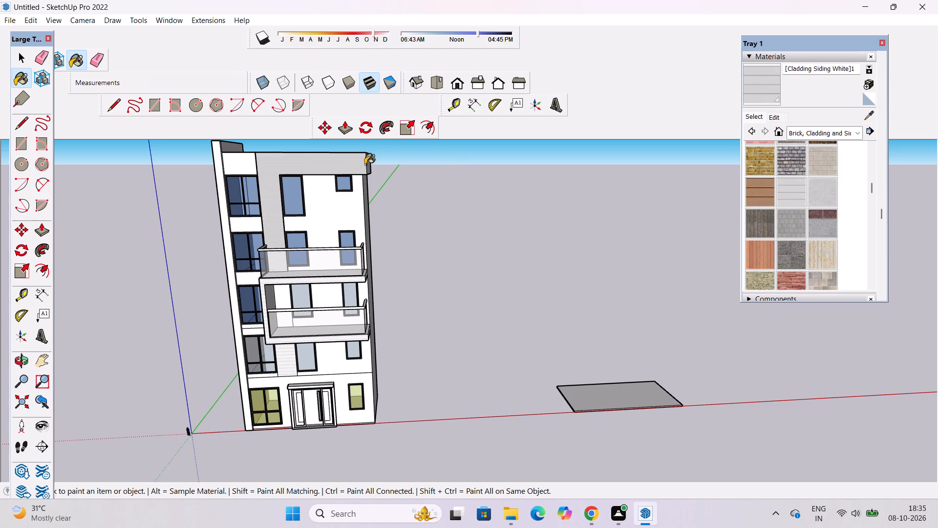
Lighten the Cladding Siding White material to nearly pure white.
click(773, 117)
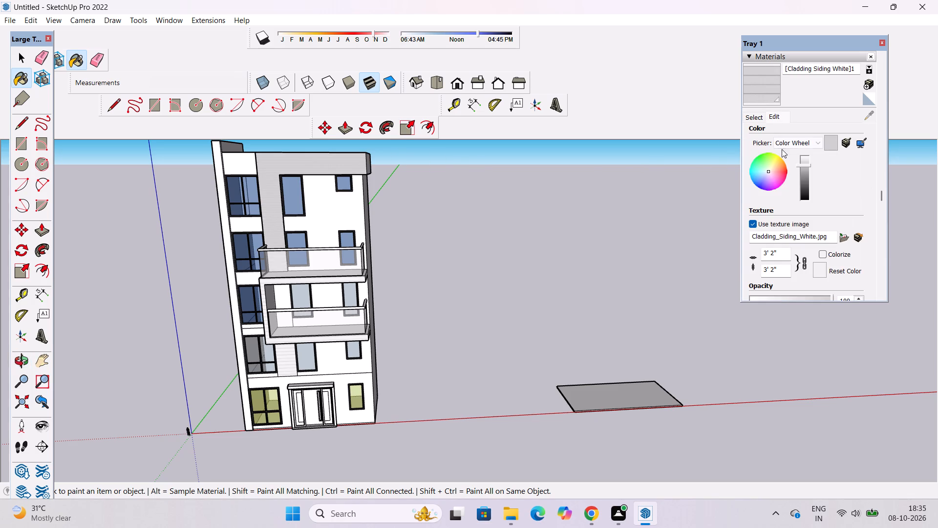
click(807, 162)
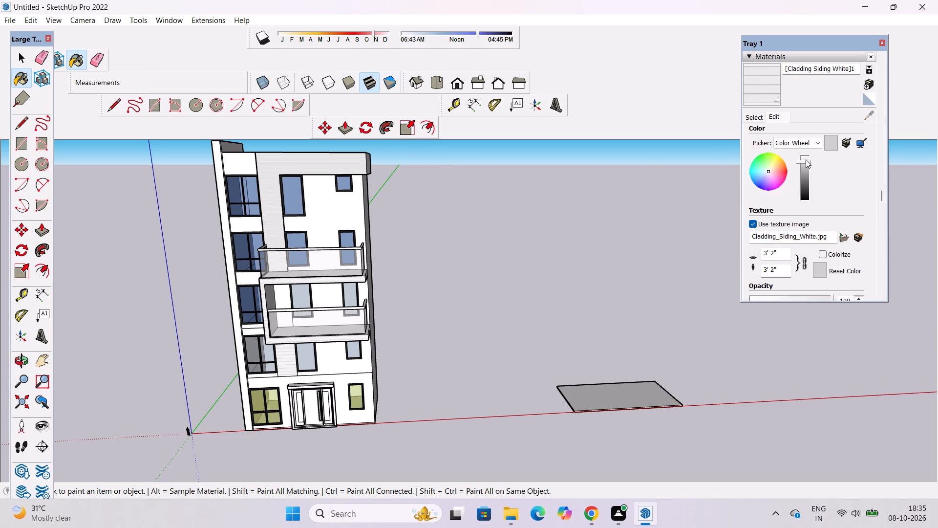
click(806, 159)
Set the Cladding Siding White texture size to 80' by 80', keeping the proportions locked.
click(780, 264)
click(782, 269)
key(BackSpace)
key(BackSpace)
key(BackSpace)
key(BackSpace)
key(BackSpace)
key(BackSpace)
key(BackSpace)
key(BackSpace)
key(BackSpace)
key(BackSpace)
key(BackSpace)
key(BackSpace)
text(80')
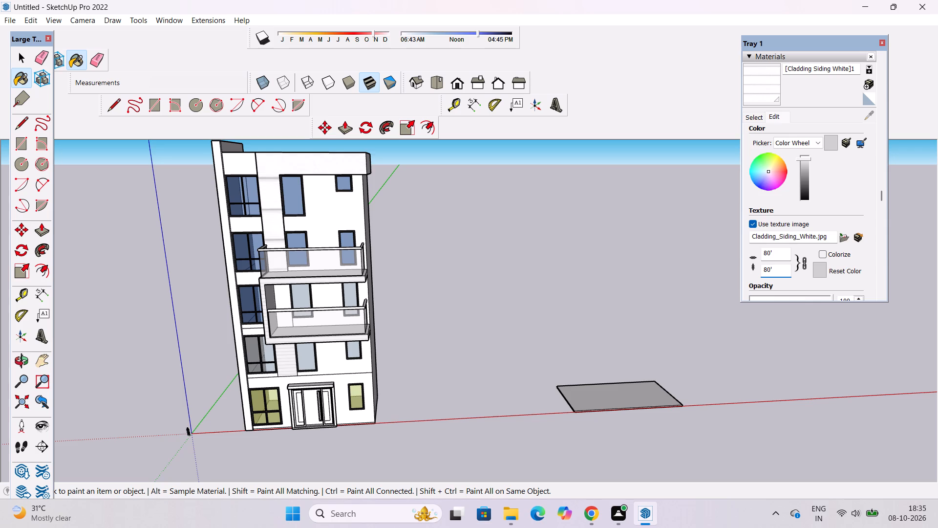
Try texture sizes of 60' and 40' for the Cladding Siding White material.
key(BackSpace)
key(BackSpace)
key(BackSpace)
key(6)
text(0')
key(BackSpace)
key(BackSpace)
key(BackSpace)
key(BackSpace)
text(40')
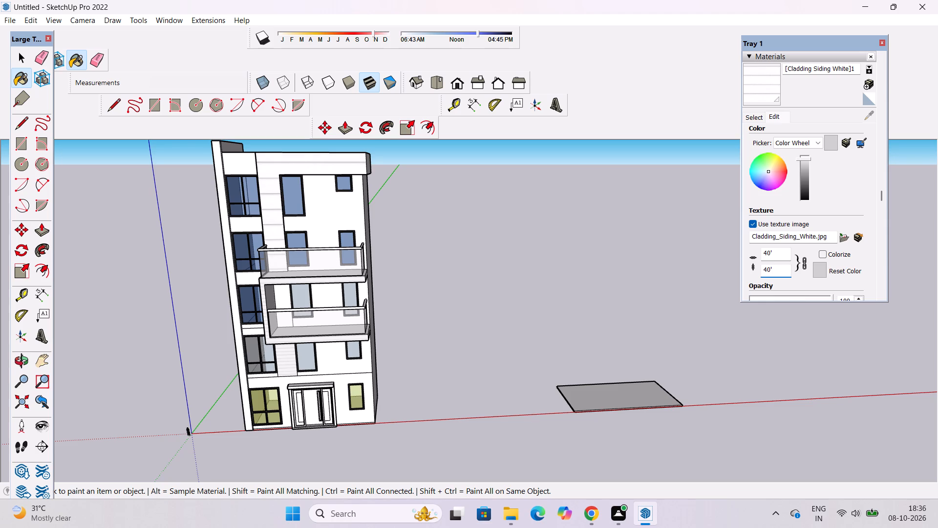
Set the Cladding Siding White texture size to 20' by 20', keeping the proportions locked.
key(BackSpace)
key(BackSpace)
key(BackSpace)
text(20')
key(Return)
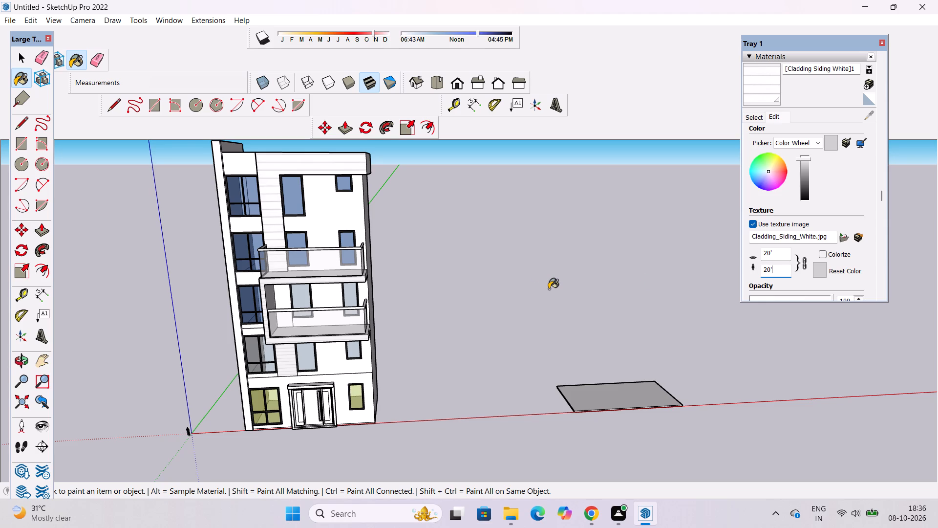
Examine the rescaled white siding on the front façade from several angles, including around the balconies and lower floors.
key(space)
click(30, 359)
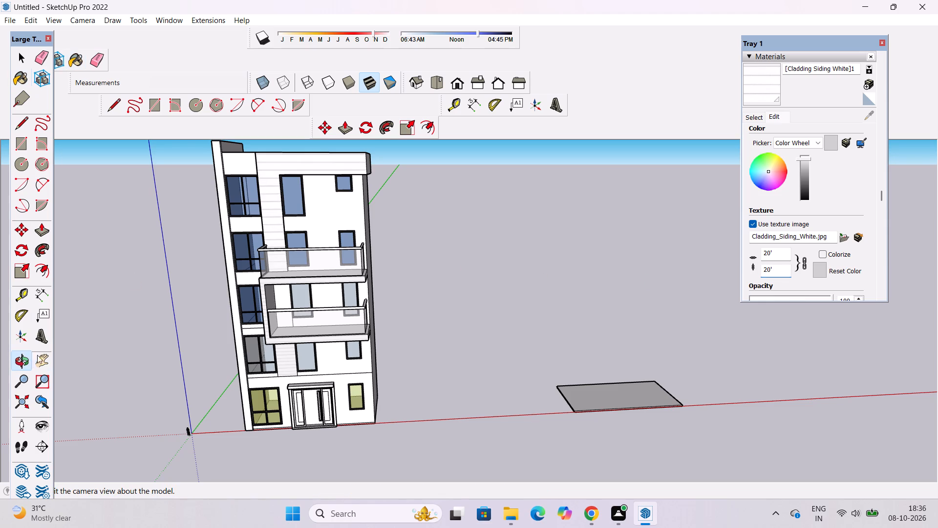
scroll(210, 291, up, 8)
drag(296, 308, 250, 275)
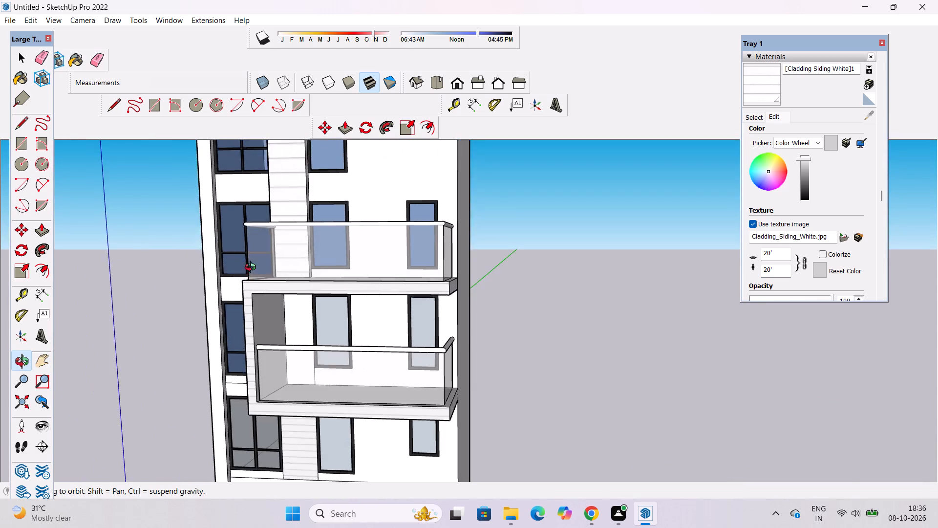
scroll(253, 269, down, 9)
click(297, 222)
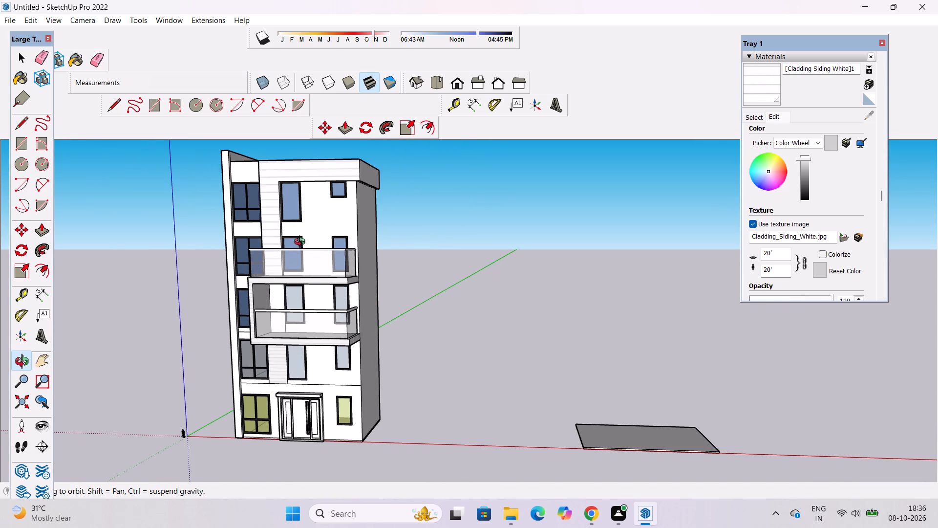
scroll(325, 178, up, 7)
scroll(330, 180, down, 4)
drag(341, 228, 372, 239)
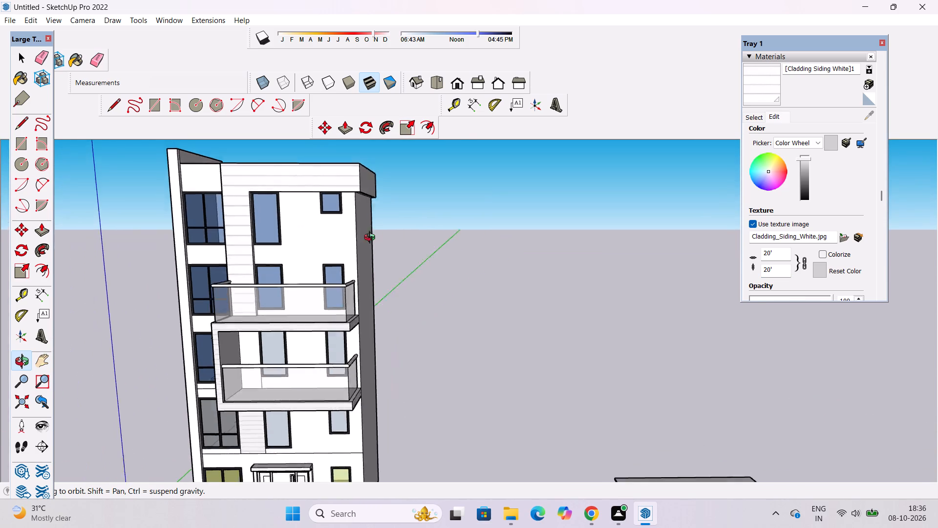
drag(372, 239, 320, 262)
scroll(352, 96, down, 4)
scroll(340, 293, up, 2)
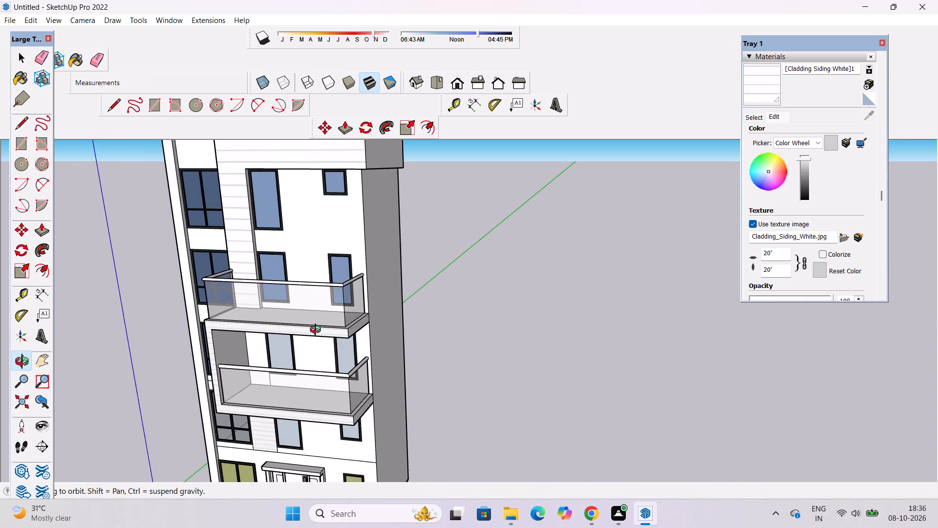
drag(318, 331, 321, 277)
scroll(321, 267, down, 6)
drag(303, 353, 301, 400)
scroll(283, 379, up, 6)
drag(279, 368, 279, 356)
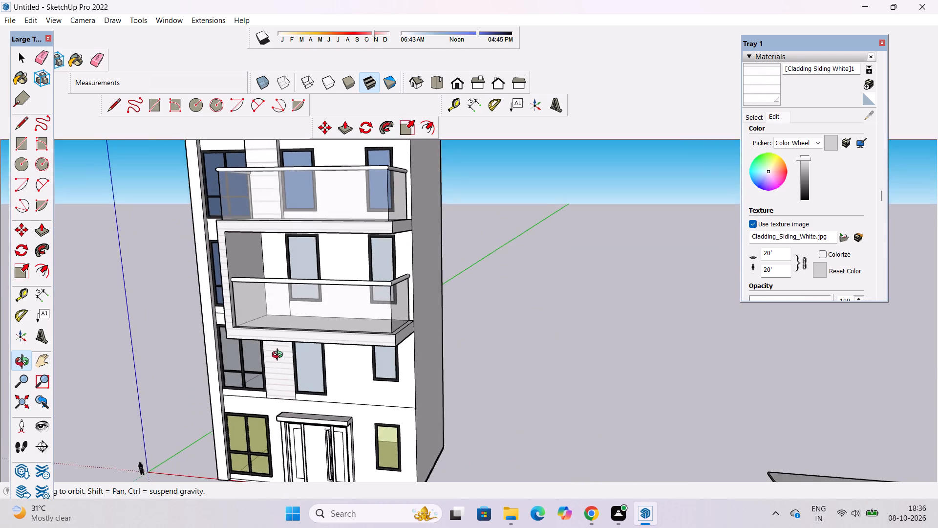
drag(279, 356, 279, 353)
Paint the vertical strip below the lower balcony with the same adjusted white siding material.
click(755, 88)
click(274, 365)
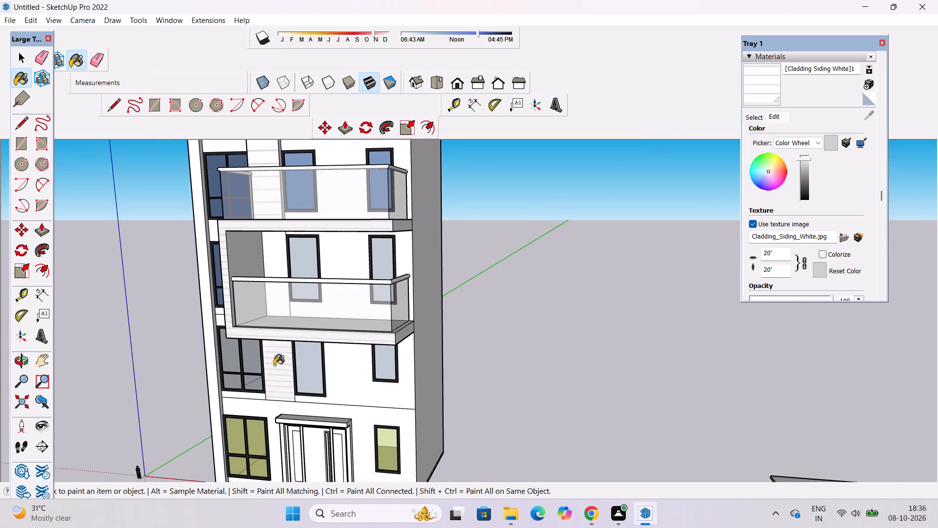
Darken the Cladding Siding White material slightly to a very light grey.
click(803, 163)
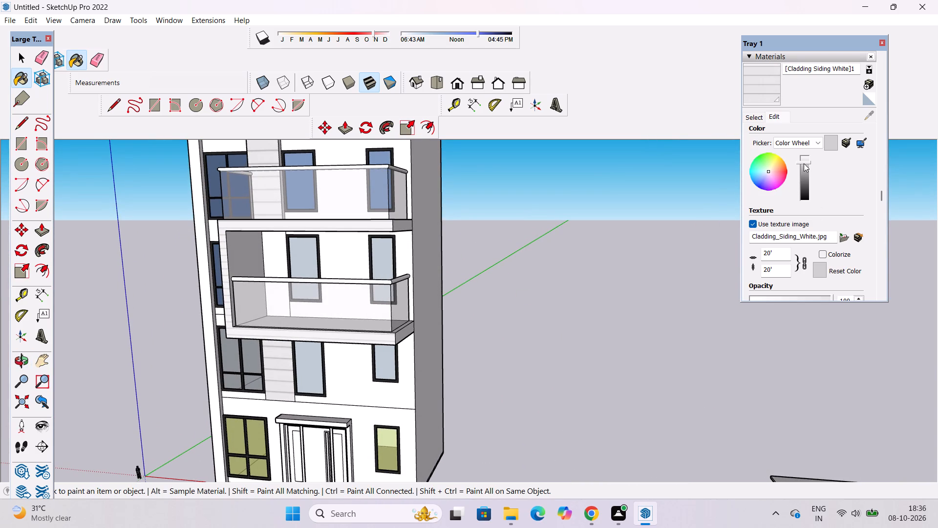
click(804, 163)
Examine the light grey siding on the façade's vertical strip and parapet band.
scroll(408, 301, down, 12)
scroll(387, 200, up, 4)
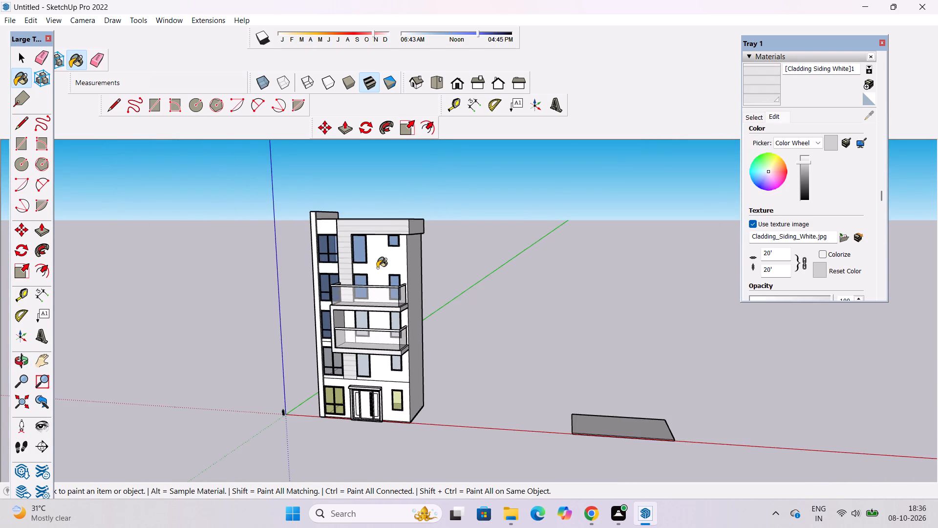
scroll(377, 268, up, 5)
scroll(333, 298, up, 1)
scroll(379, 209, down, 2)
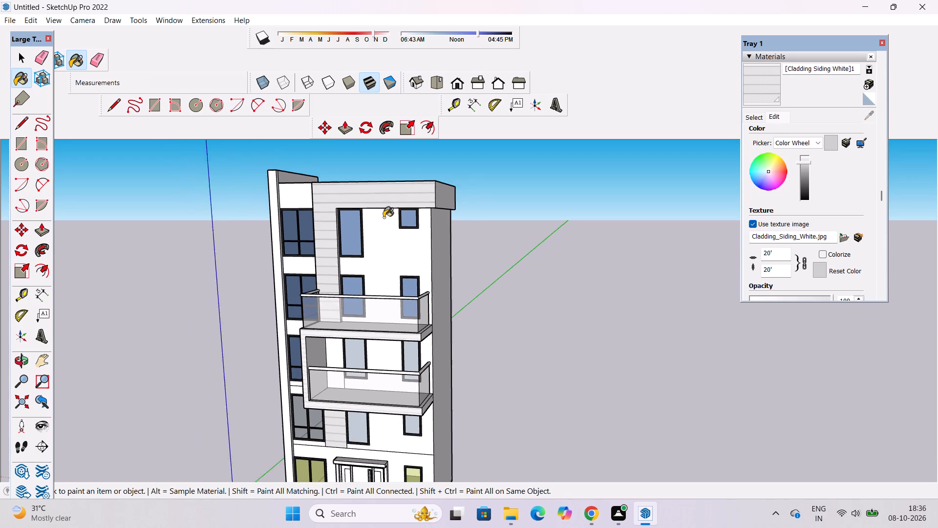
scroll(384, 218, down, 1)
scroll(244, 259, up, 8)
Draw a 5' horizontal line across the narrow projecting end wall, level with the bottom of the adjacent top-floor window.
key(l)
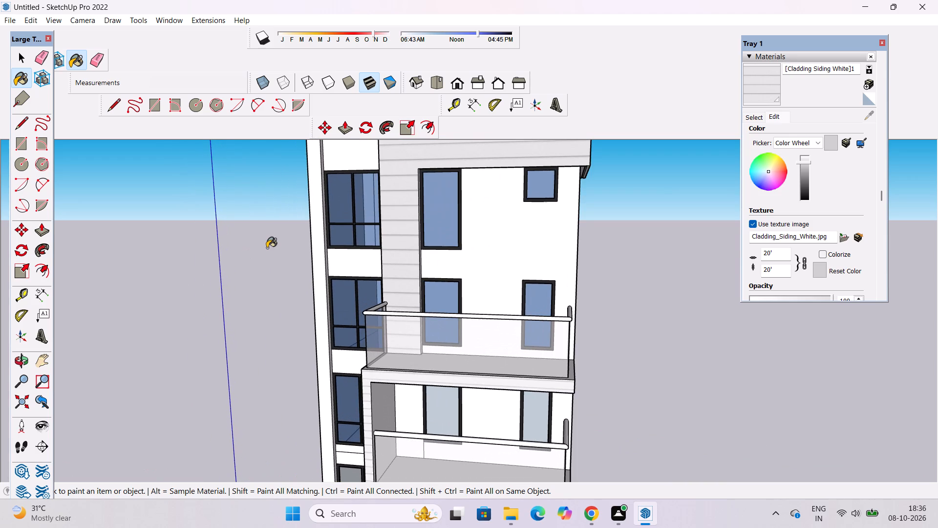
key(l)
click(23, 363)
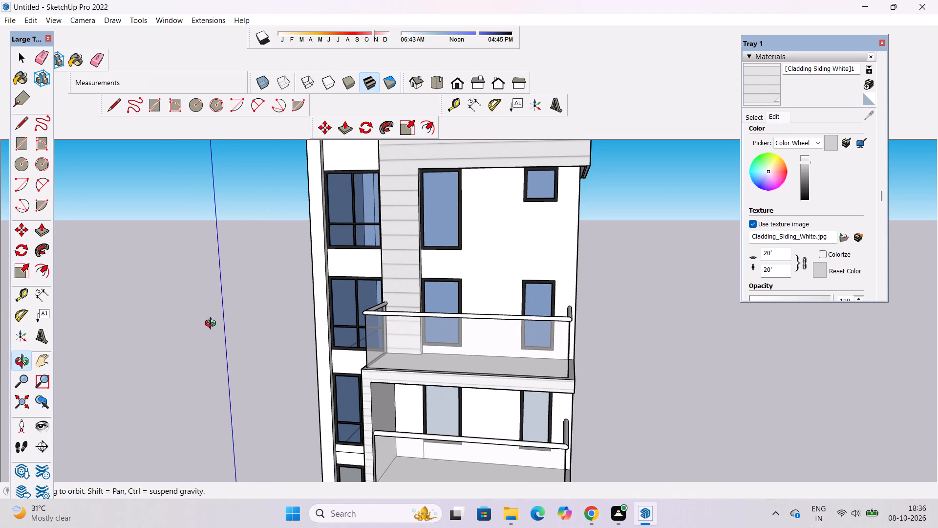
key(l)
scroll(277, 304, down, 6)
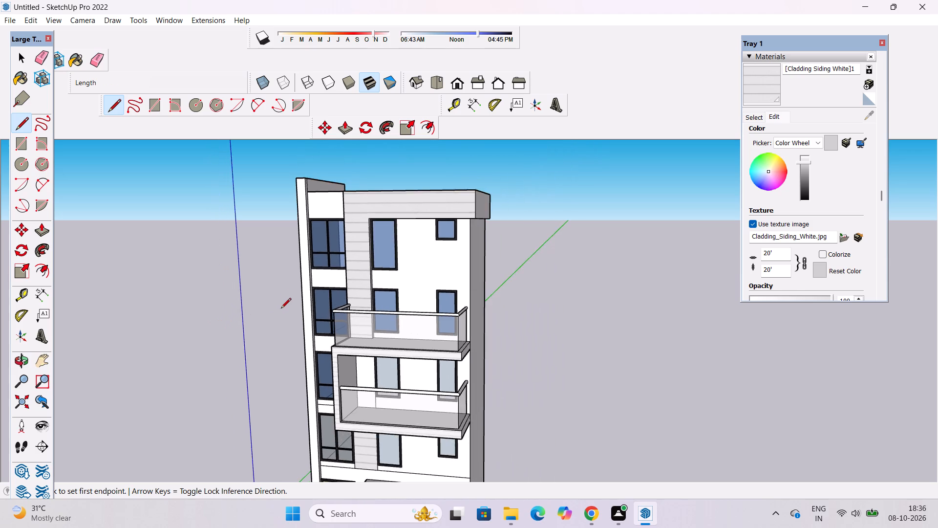
scroll(284, 282, up, 13)
scroll(337, 247, up, 4)
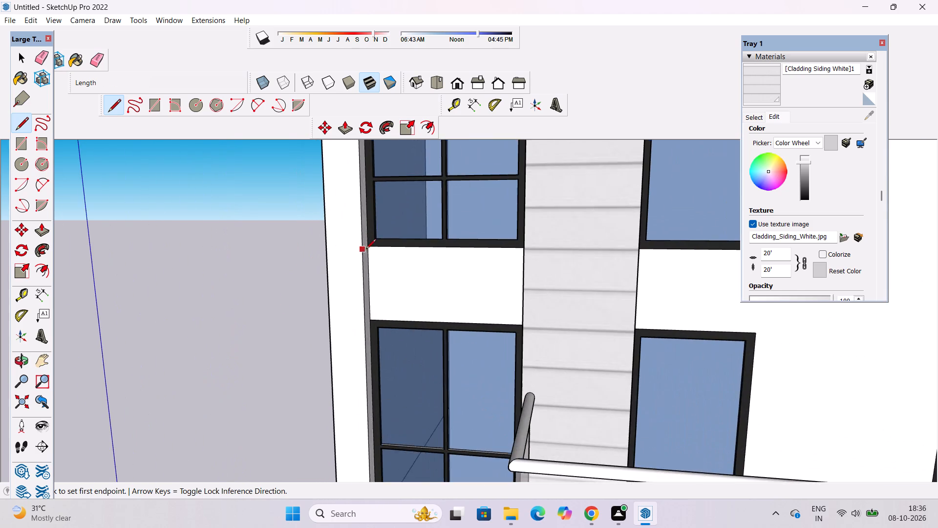
scroll(366, 250, up, 2)
click(360, 248)
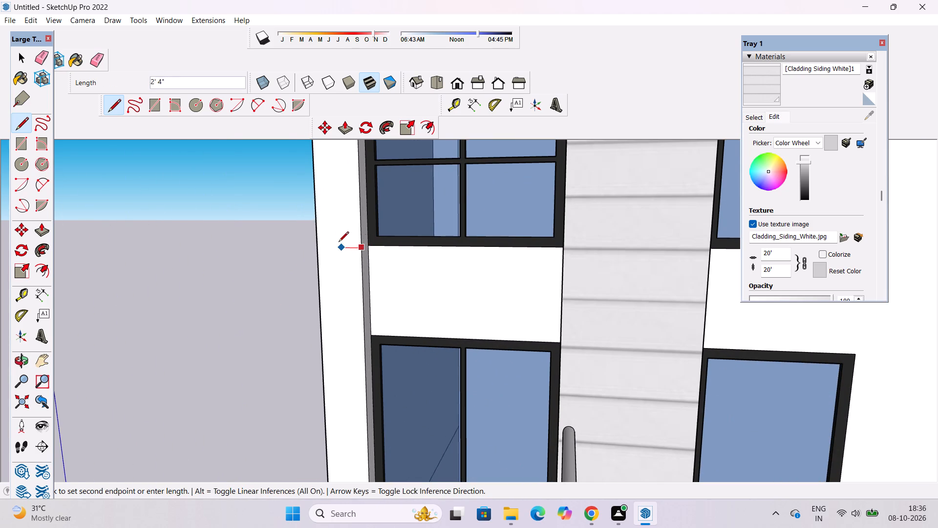
click(316, 242)
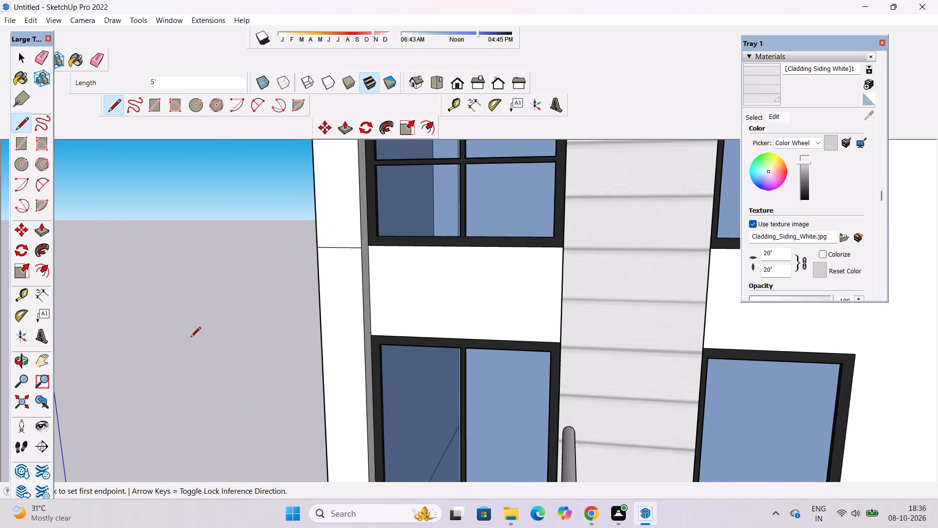
Paint the projecting end wall's face below the new line with the adjusted Cladding Siding White material.
scroll(191, 340, down, 1)
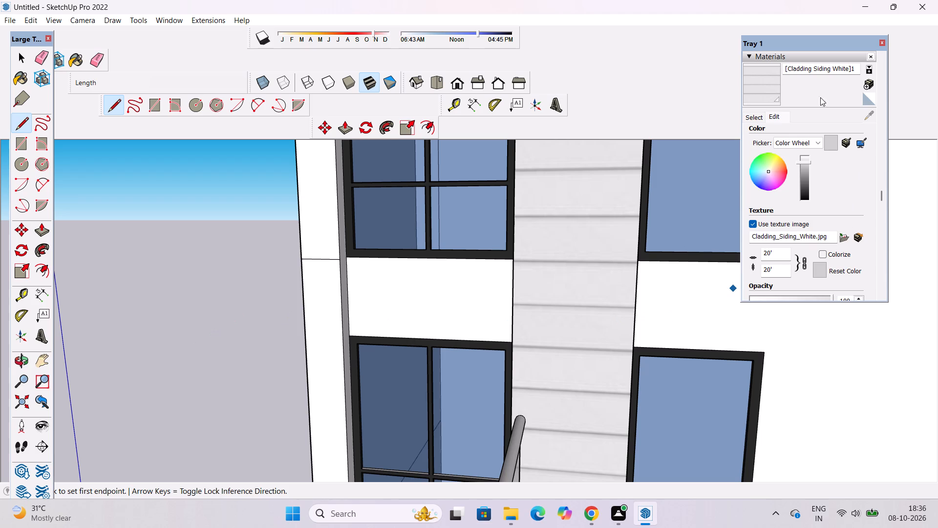
click(760, 93)
click(336, 284)
scroll(372, 238, down, 2)
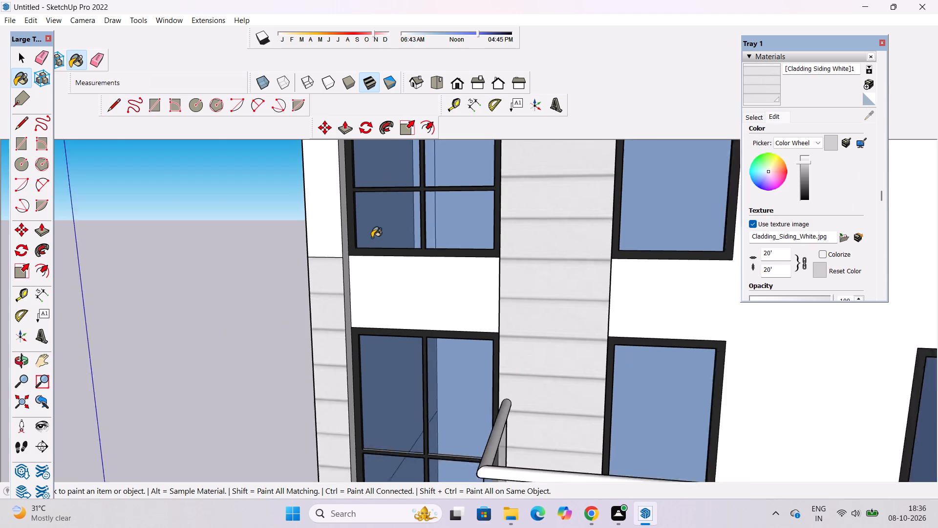
Paint the front face of the projecting balcony frame with the adjusted light grey Cladding Siding White material.
scroll(372, 238, down, 15)
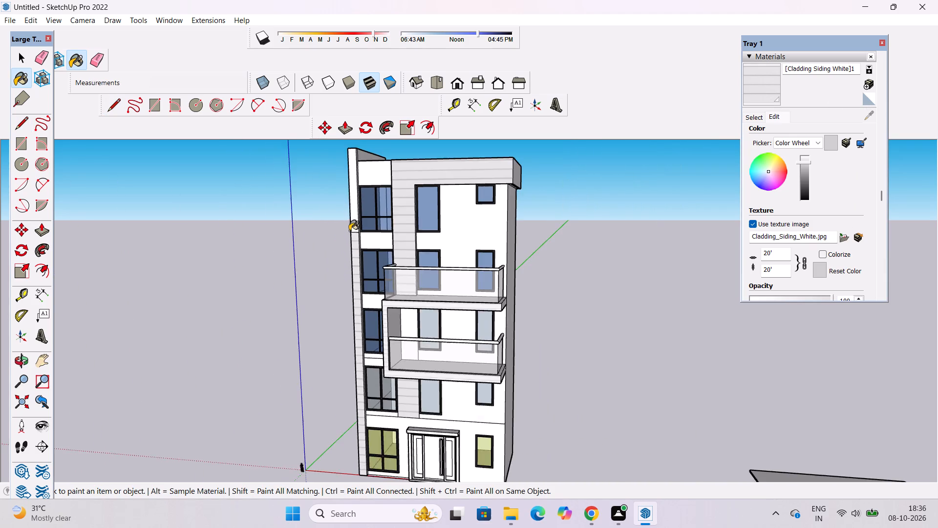
scroll(346, 237, down, 3)
scroll(352, 295, up, 3)
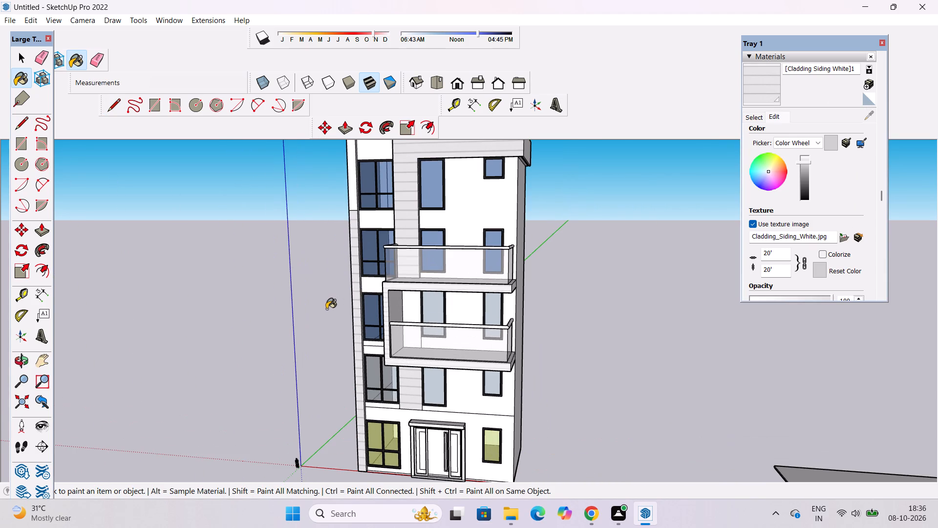
scroll(277, 308, down, 5)
scroll(367, 345, up, 10)
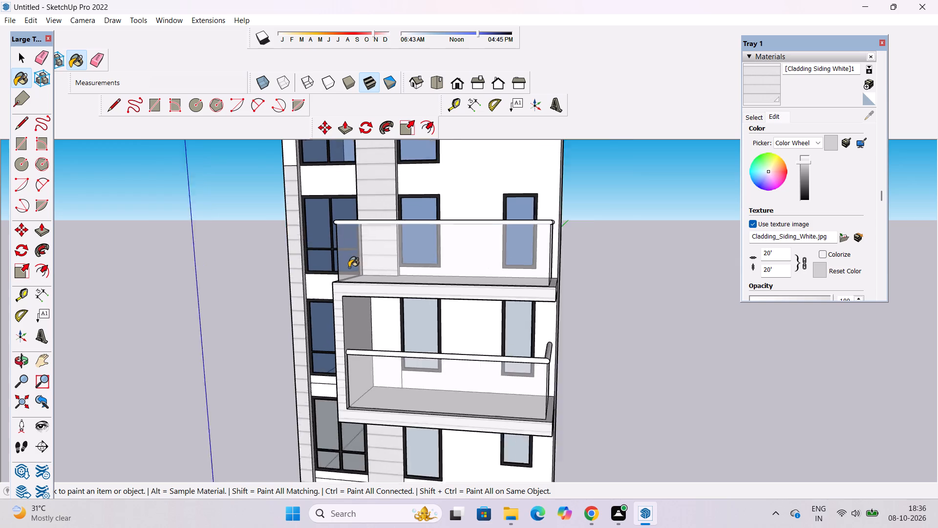
scroll(349, 267, up, 2)
click(372, 300)
Paint the exposed end faces of the lower and upper balcony slabs with the same light grey siding material.
scroll(343, 285, down, 7)
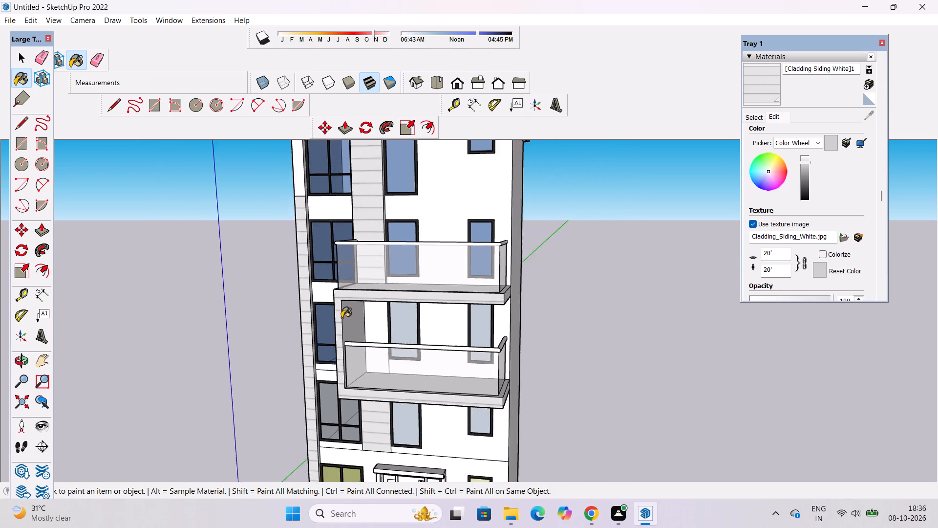
scroll(341, 318, down, 3)
scroll(432, 374, up, 18)
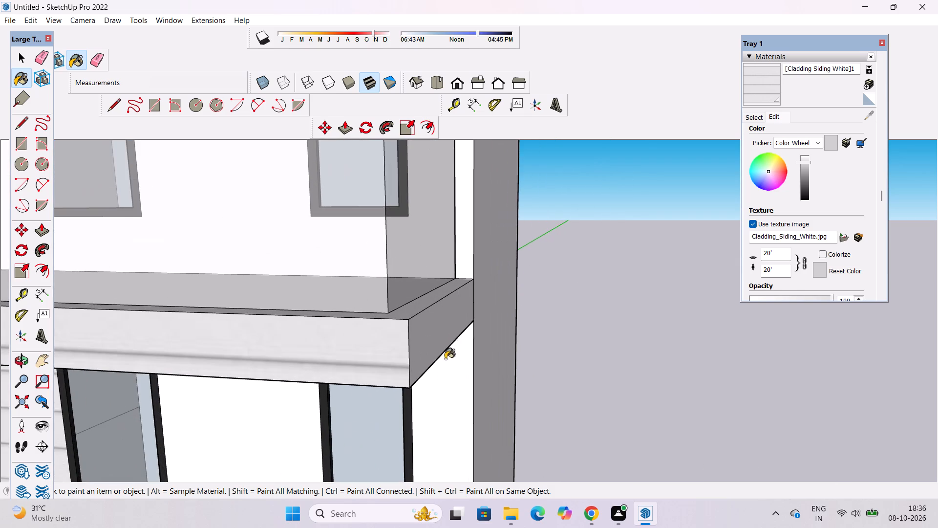
click(445, 323)
scroll(439, 367, down, 5)
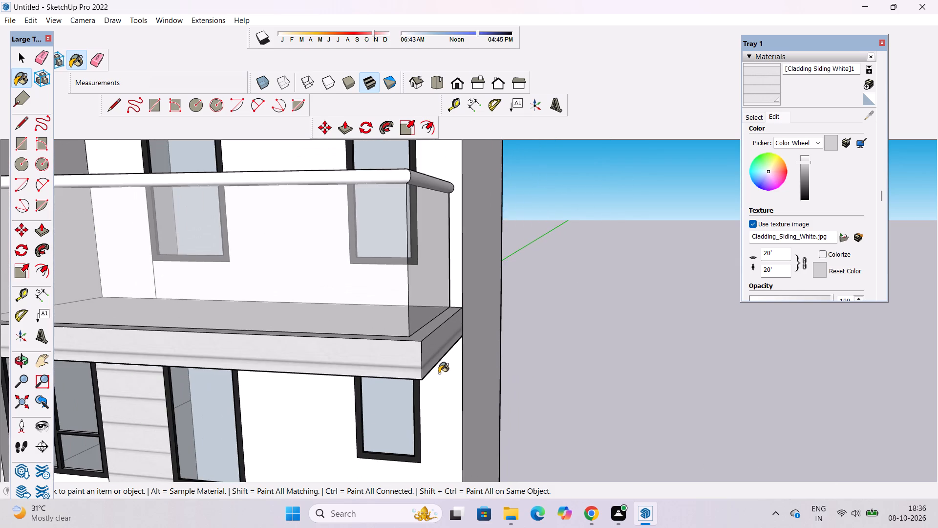
scroll(438, 373, down, 8)
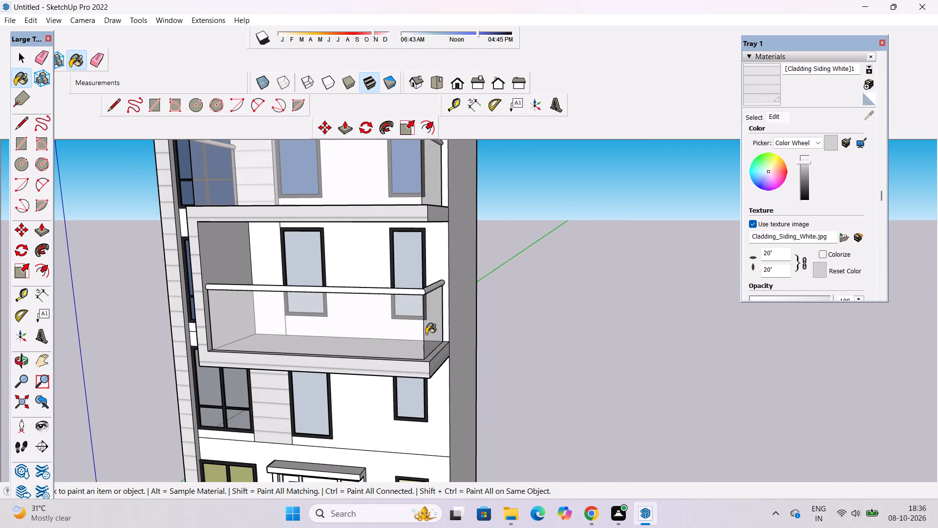
scroll(421, 274, up, 8)
click(455, 194)
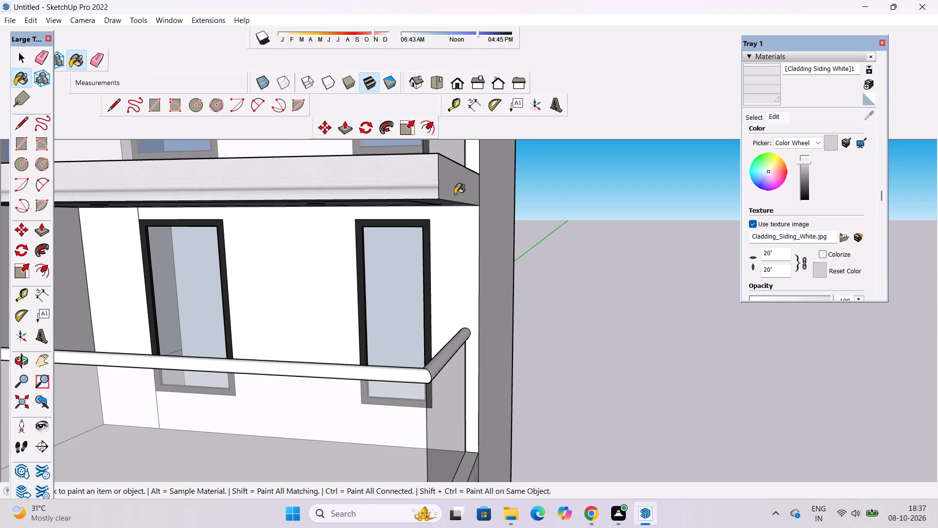
Paint the outer side wall of the balcony frame, facing the tall window column, with the light grey siding material.
scroll(451, 339, down, 8)
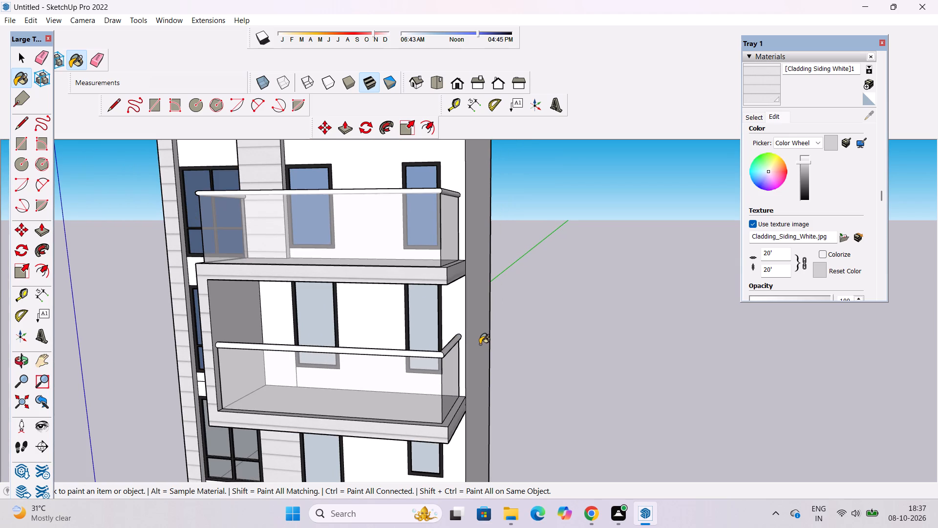
scroll(588, 350, down, 4)
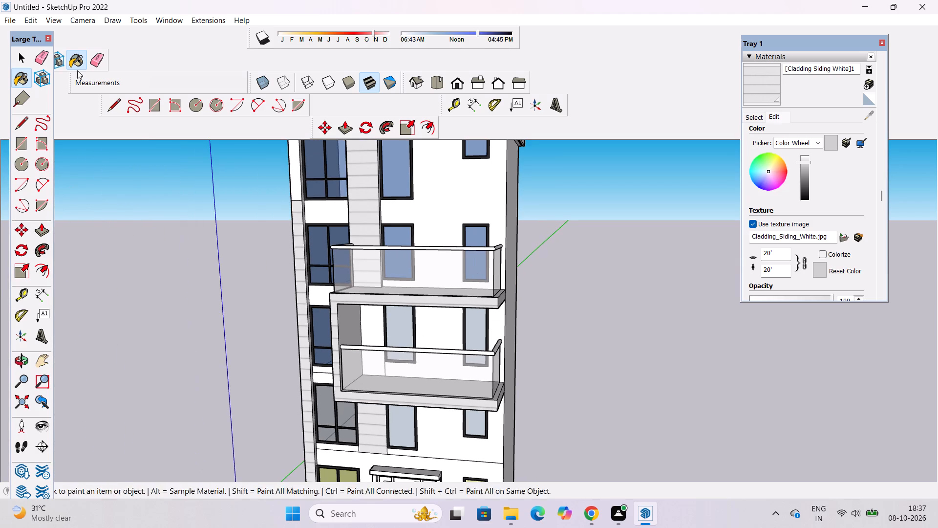
click(13, 362)
drag(139, 308, 358, 320)
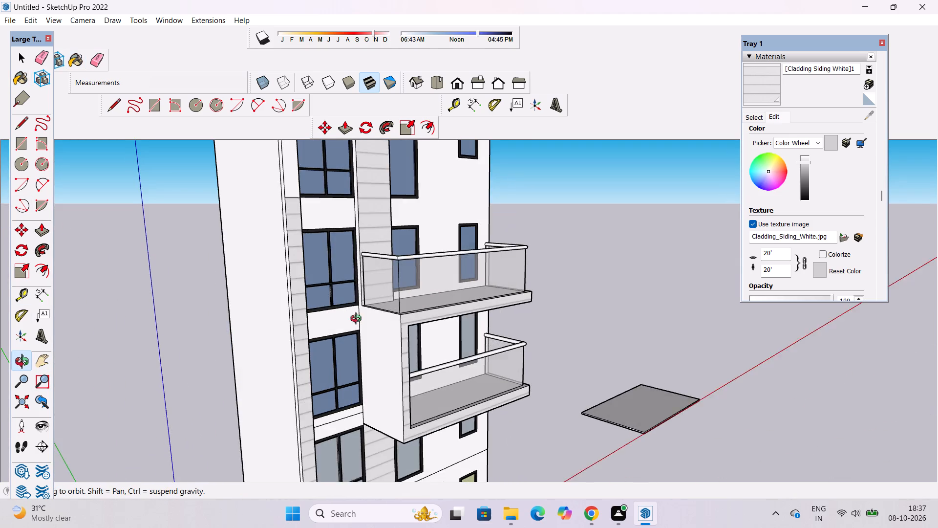
drag(358, 320, 364, 325)
click(750, 87)
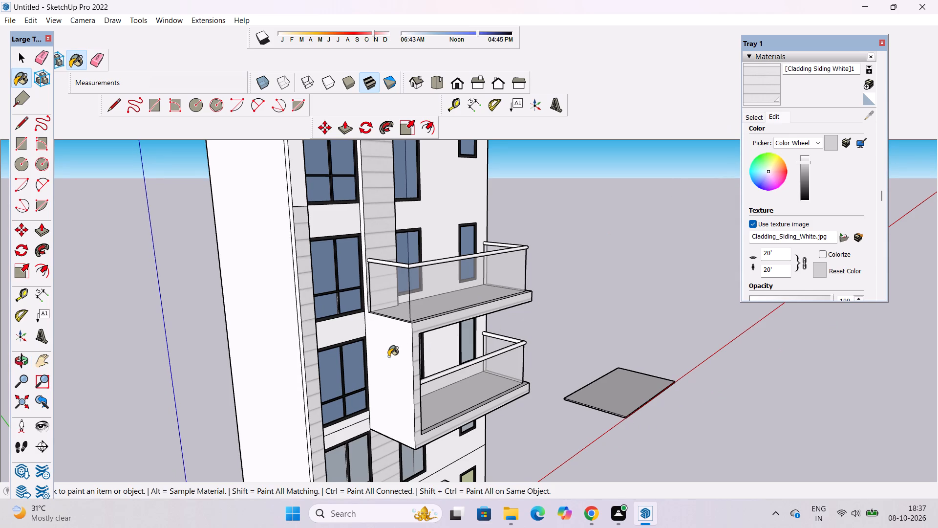
click(388, 356)
scroll(309, 360, down, 8)
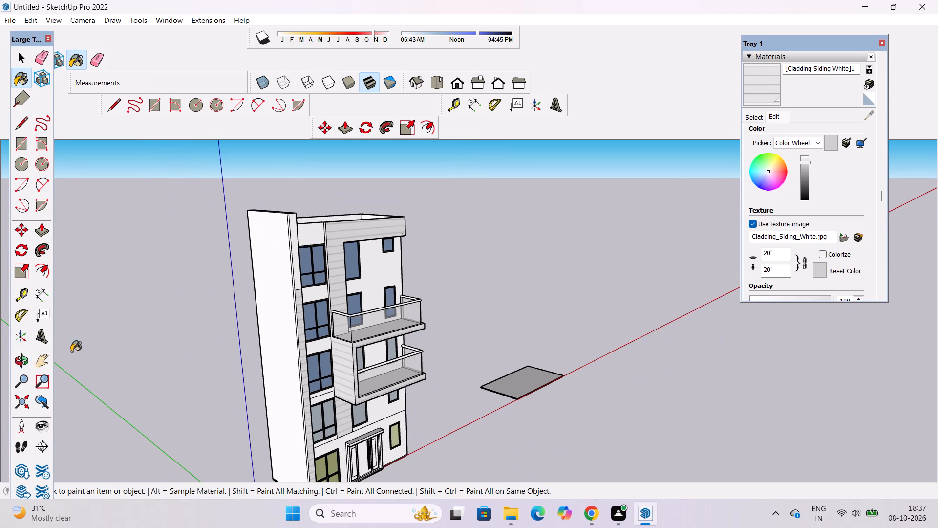
Examine the painted siding on the balconies and the whole front façade from several angles and distances.
click(19, 361)
drag(420, 309, 344, 312)
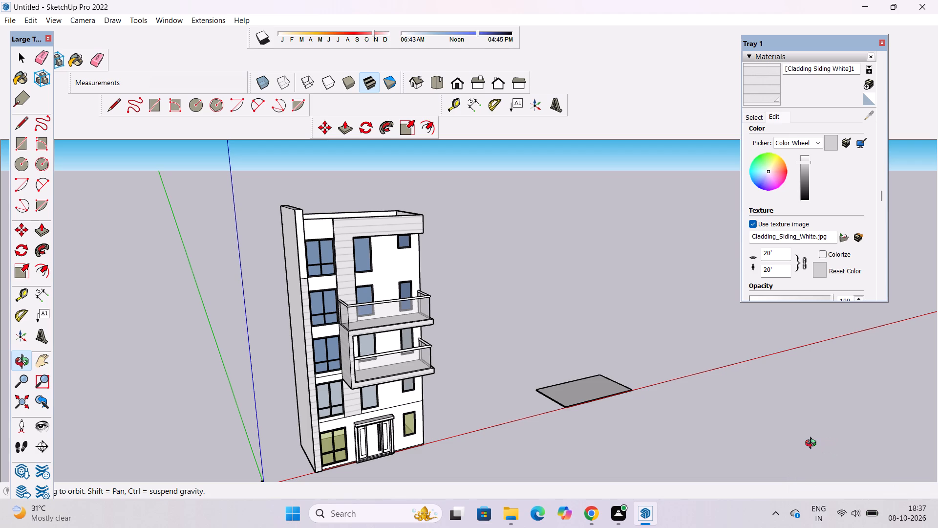
scroll(688, 354, down, 4)
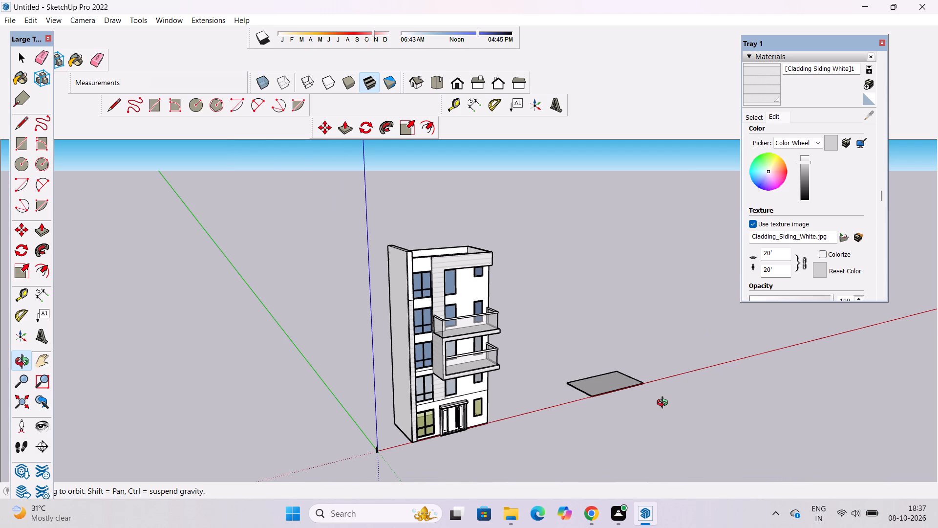
shift+drag(661, 401, 626, 323)
scroll(609, 318, up, 6)
drag(652, 207, 505, 278)
scroll(521, 249, down, 3)
shift+drag(522, 304, 538, 304)
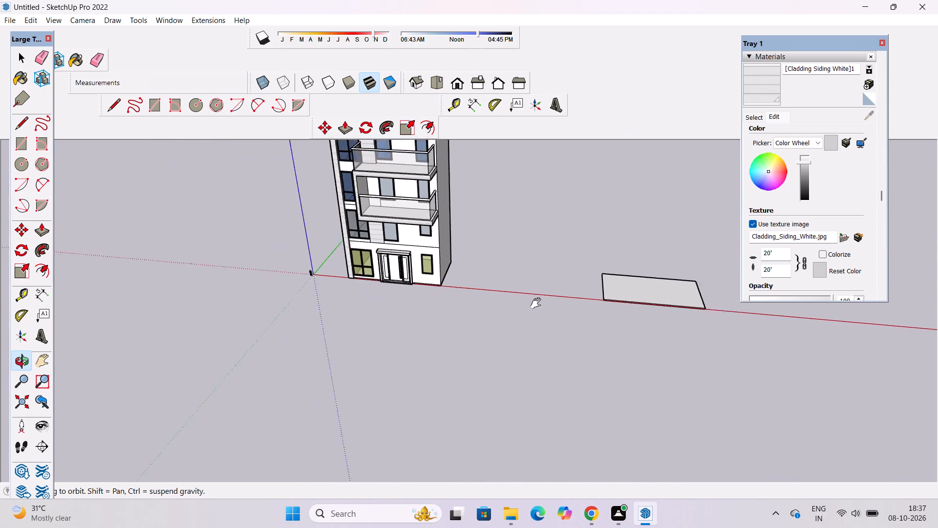
shift+drag(538, 304, 618, 271)
drag(614, 298, 639, 264)
scroll(525, 286, down, 1)
shift+drag(539, 268, 520, 335)
scroll(520, 324, down, 5)
shift+drag(520, 321, 520, 403)
drag(514, 369, 514, 259)
scroll(473, 330, up, 9)
shift+drag(559, 285, 516, 291)
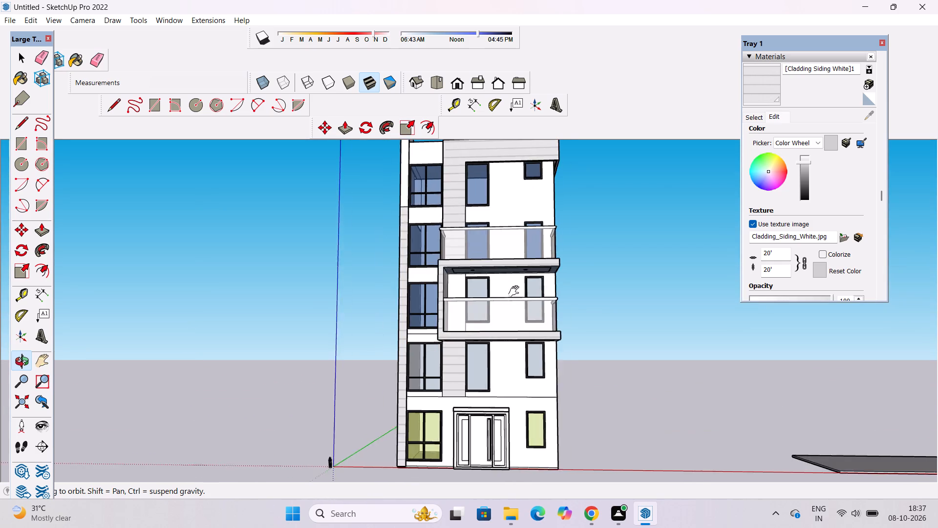
shift+drag(516, 291, 499, 301)
drag(498, 313, 595, 346)
click(495, 244)
shift+drag(495, 244, 492, 260)
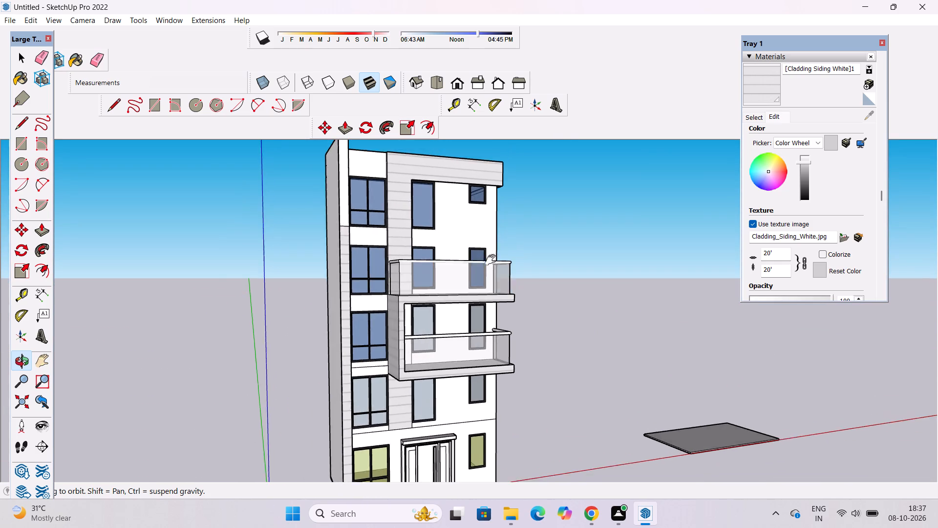
shift+drag(492, 260, 437, 274)
drag(442, 274, 353, 282)
scroll(417, 258, up, 4)
shift+drag(424, 261, 405, 251)
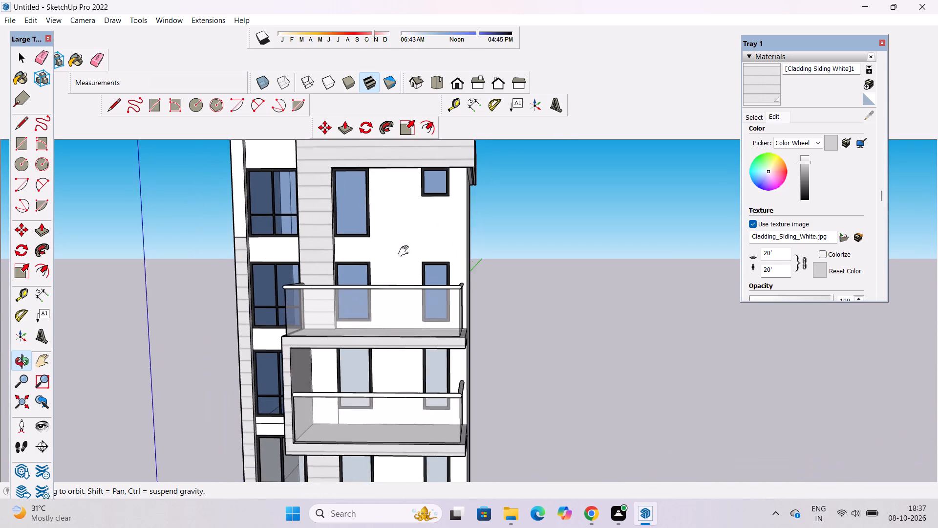
shift+drag(405, 251, 403, 239)
shift+scroll(403, 237, down, 4)
shift+drag(406, 276, 405, 255)
drag(405, 255, 407, 261)
shift+drag(408, 280, 417, 270)
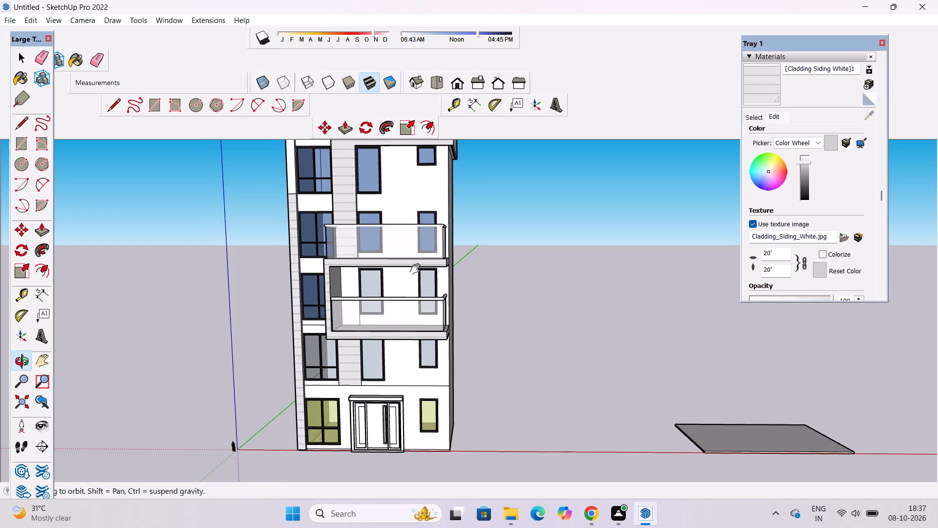
shift+drag(417, 269, 405, 308)
drag(405, 309, 424, 287)
shift+drag(422, 330, 436, 258)
drag(431, 308, 424, 325)
shift+drag(419, 329, 409, 307)
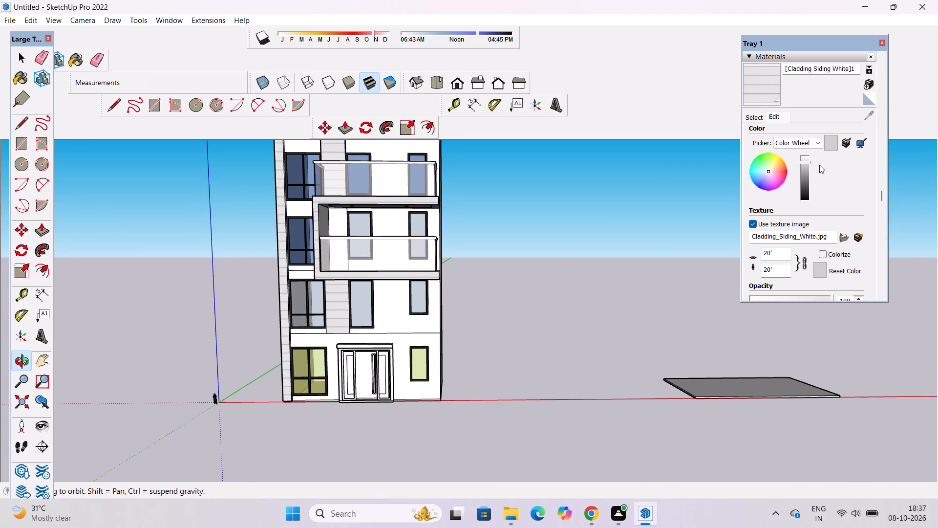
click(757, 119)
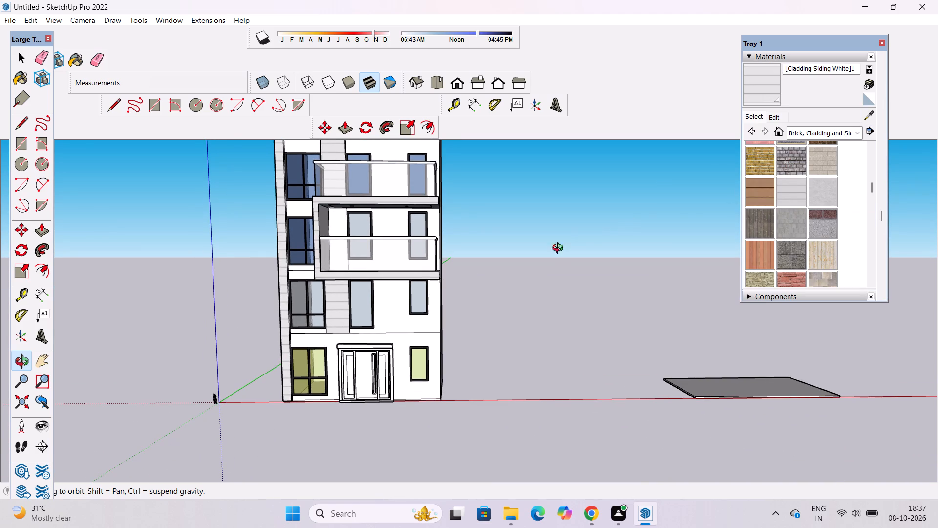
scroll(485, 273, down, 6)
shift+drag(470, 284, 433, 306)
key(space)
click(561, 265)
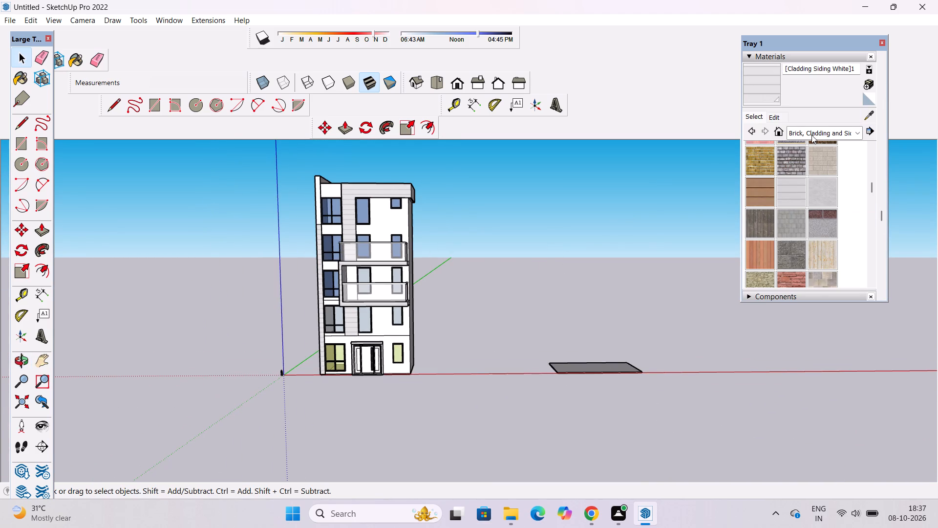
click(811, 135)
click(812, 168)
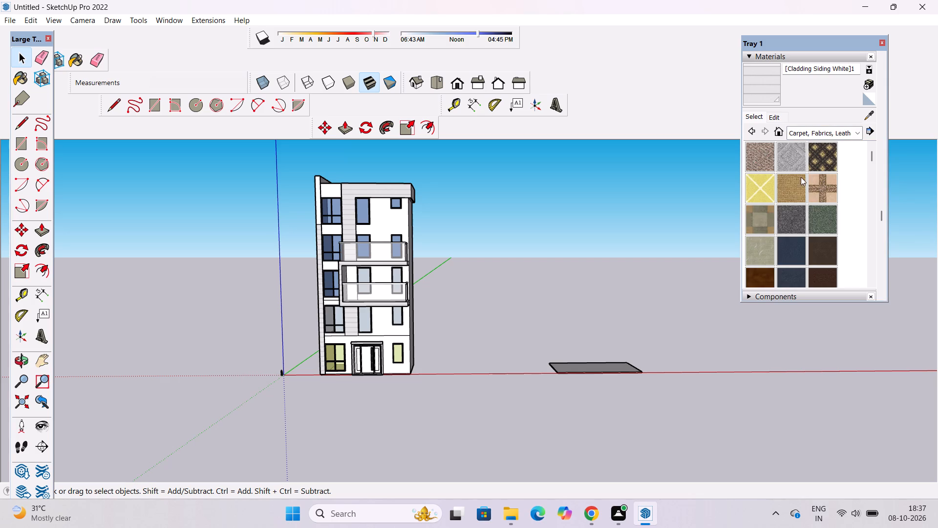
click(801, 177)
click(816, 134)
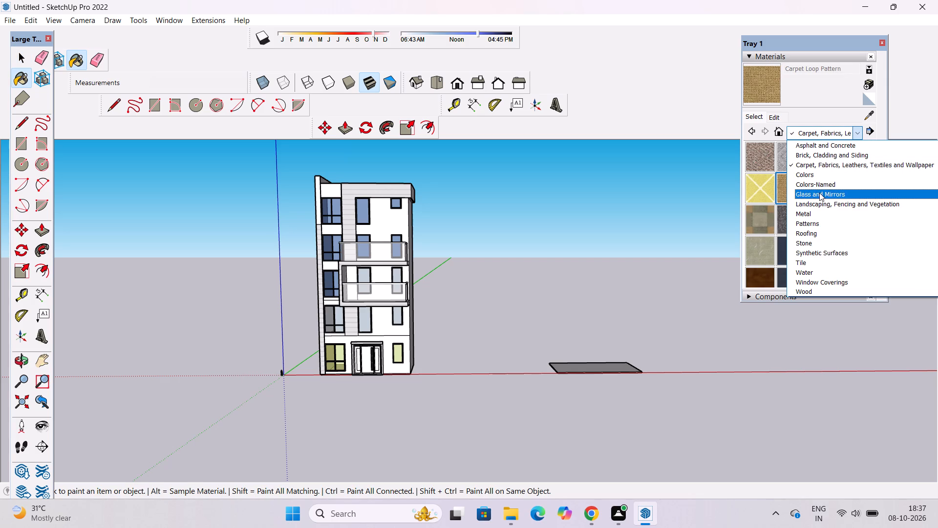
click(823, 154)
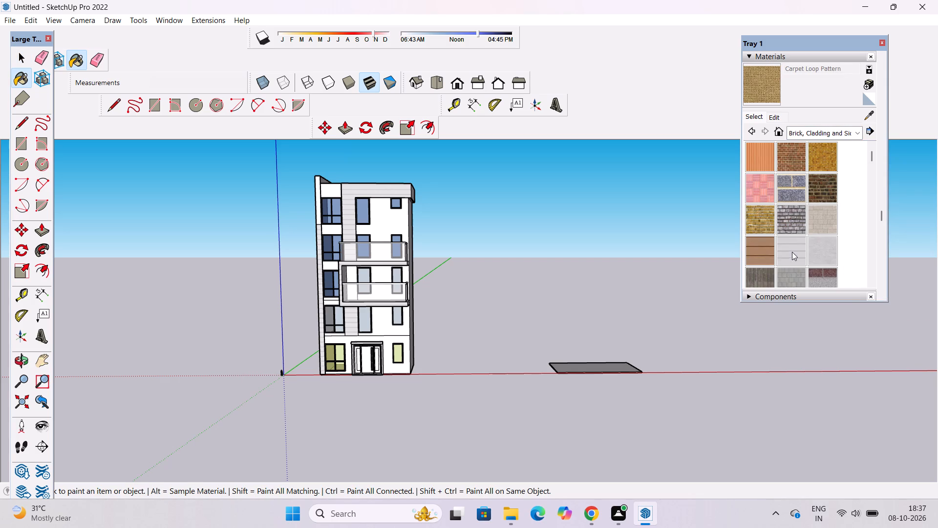
Paint the remaining main front wall, the wall behind the lower balcony and the ground-floor wall with the library's Cladding Siding White material.
click(792, 252)
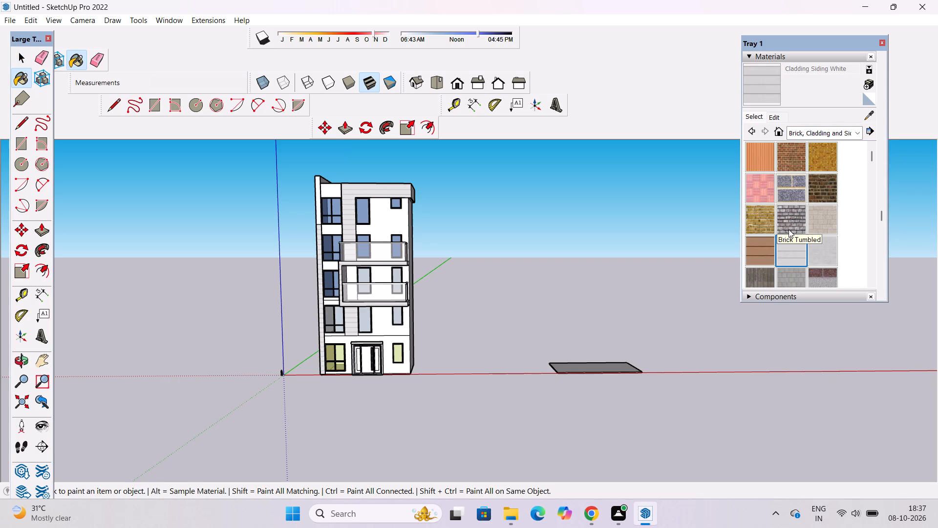
click(382, 216)
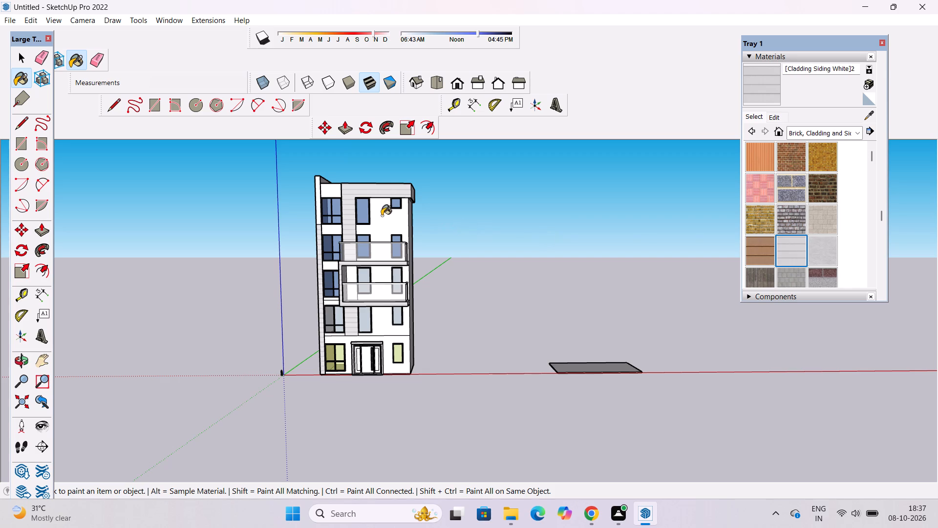
scroll(383, 314, up, 3)
click(383, 314)
click(384, 262)
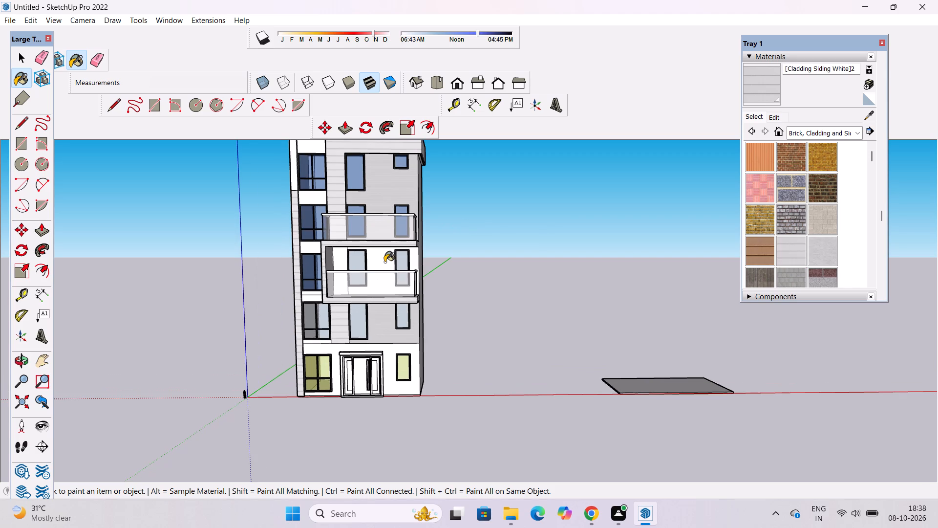
click(341, 260)
click(392, 360)
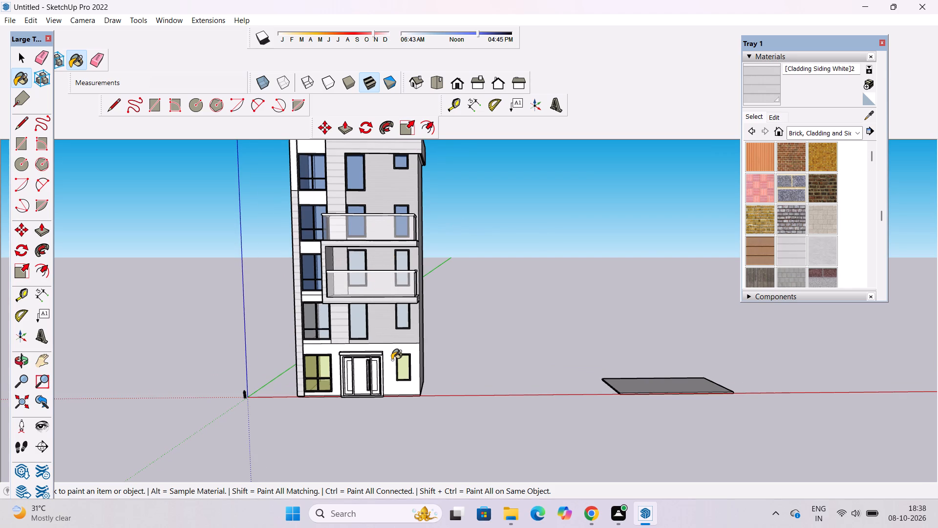
Set the texture size of the newly applied siding material to 30'.
click(776, 121)
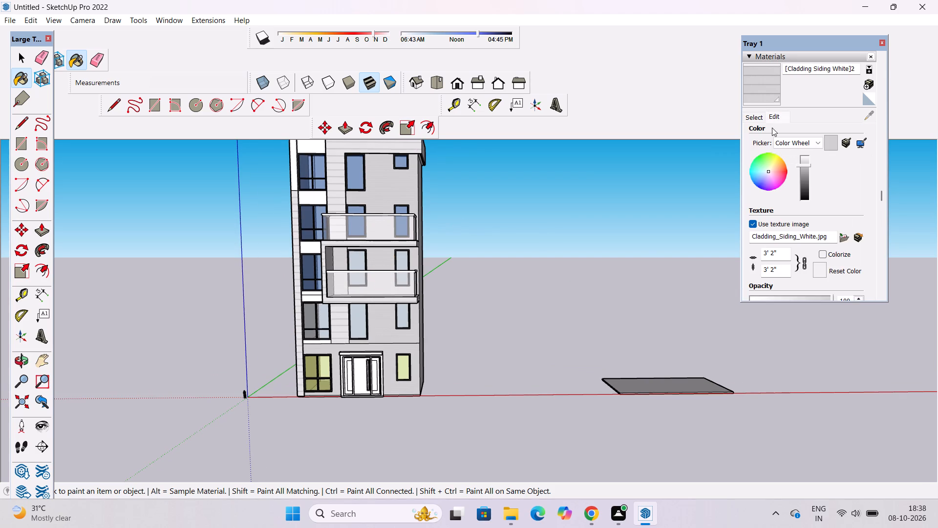
click(785, 270)
key(BackSpace)
key(BackSpace)
key(BackSpace)
key(BackSpace)
key(BackSpace)
key(BackSpace)
key(BackSpace)
key(BackSpace)
key(BackSpace)
key(BackSpace)
key(BackSpace)
key(BackSpace)
key(BackSpace)
key(BackSpace)
key(BackSpace)
text(30')
key(Return)
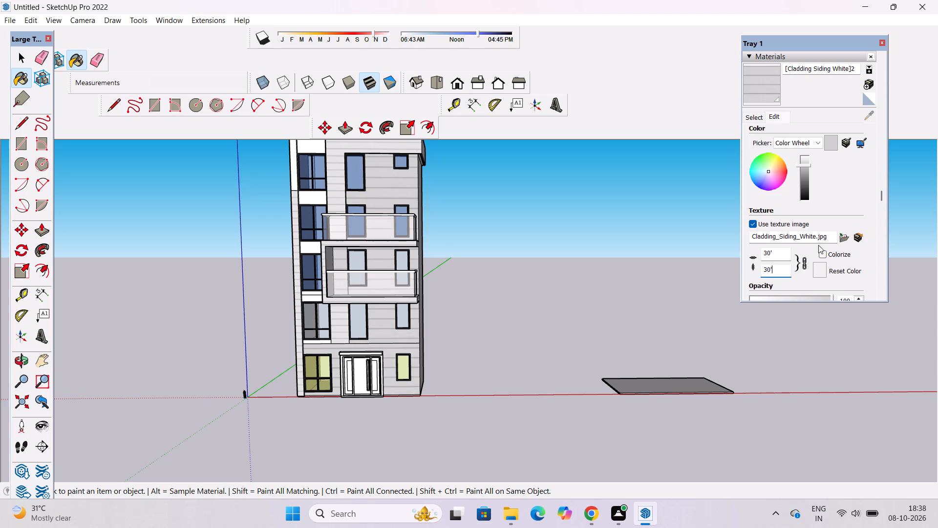
Darken the main front wall's siding material to a dark grey.
click(805, 173)
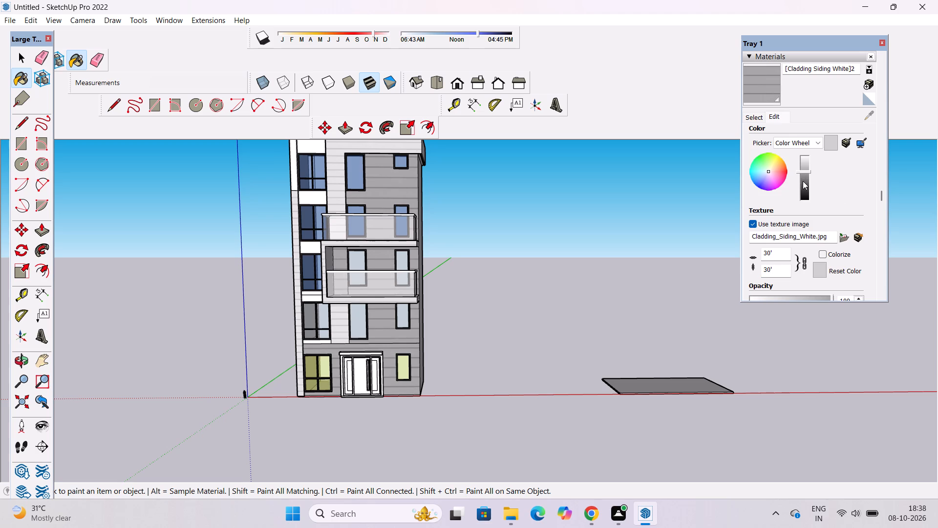
click(803, 181)
click(806, 185)
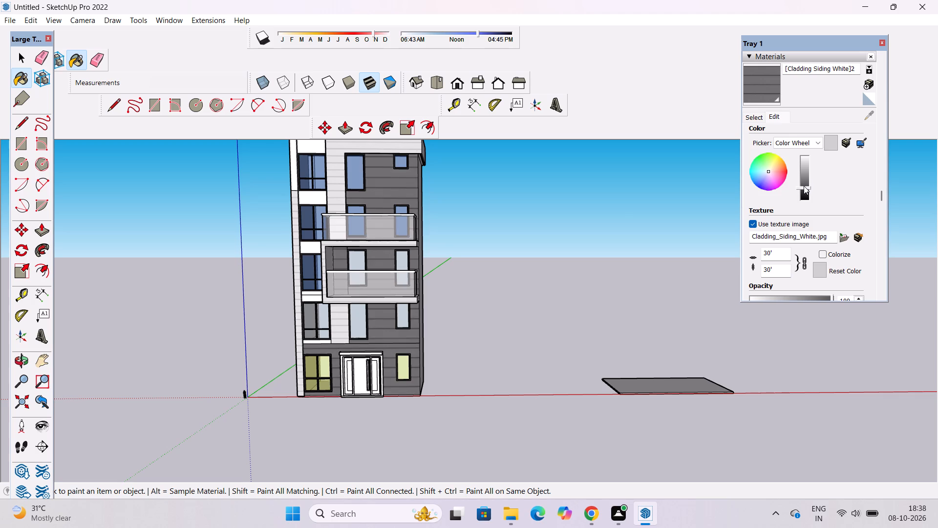
Paint the edge fin's upper front face and the top three wall bands around the tall corner windows with the dark grey siding.
scroll(575, 257, down, 4)
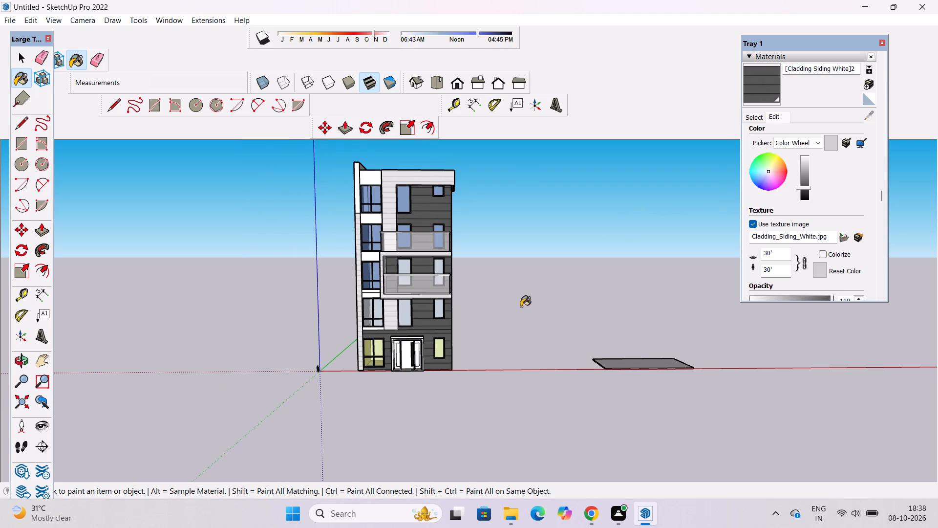
scroll(509, 294, down, 2)
scroll(443, 228, up, 10)
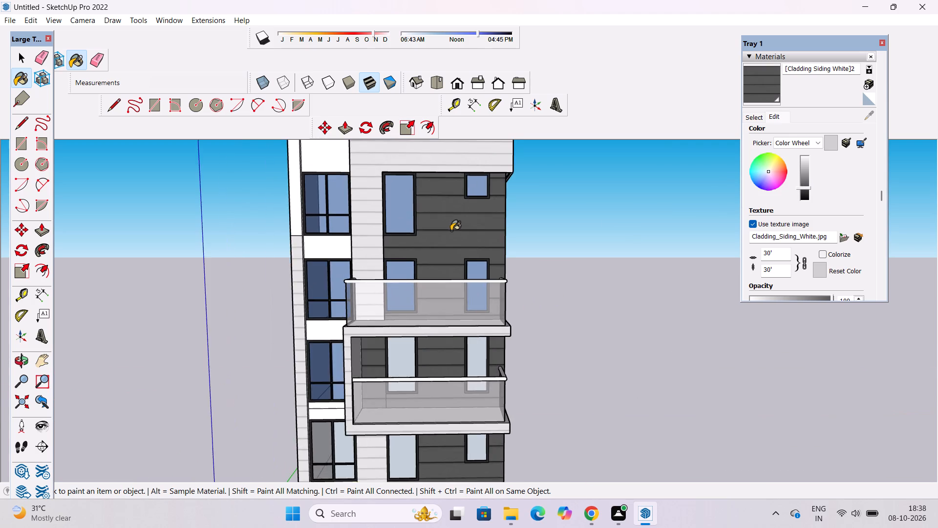
scroll(453, 228, down, 6)
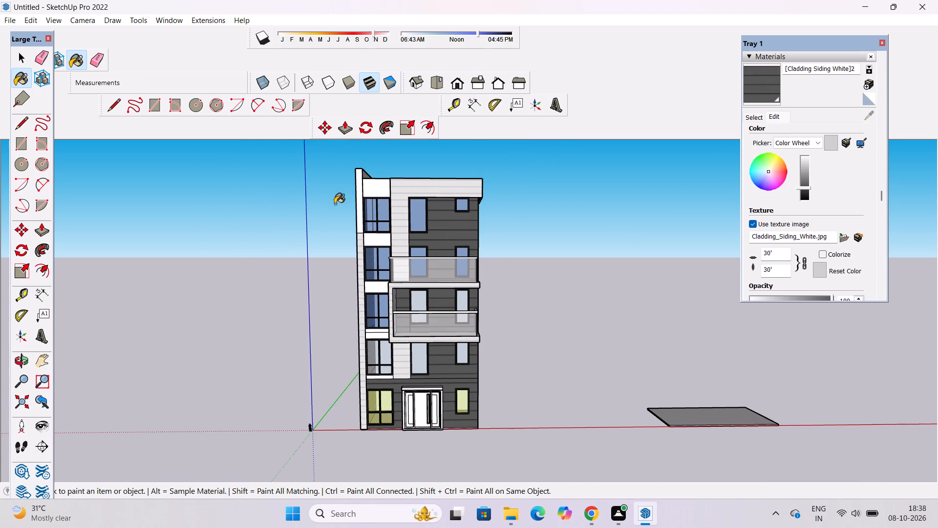
click(358, 188)
click(373, 186)
click(380, 244)
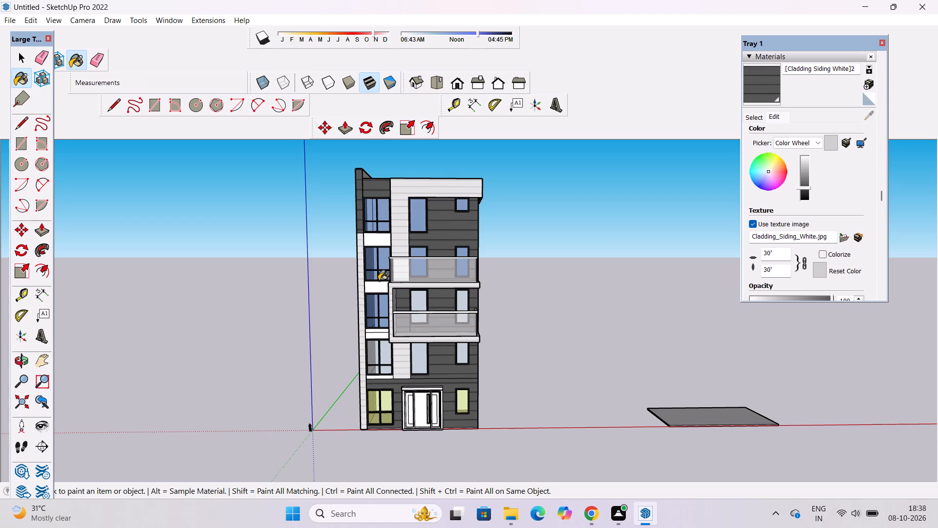
click(376, 292)
Paint the two-part band between the lower corner windows and the thin strip beneath the first-floor corner window with the dark grey siding.
scroll(382, 219, down, 2)
scroll(357, 322, up, 3)
scroll(430, 322, up, 3)
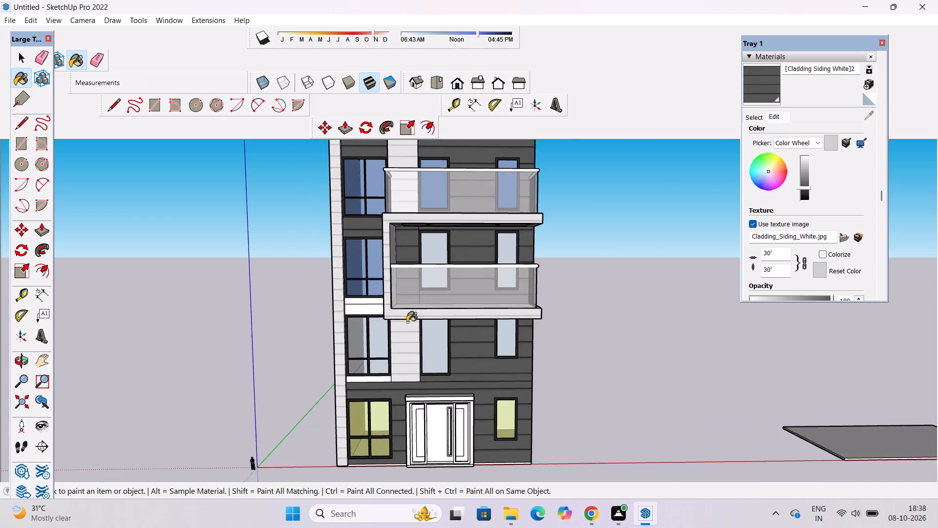
scroll(407, 322, up, 9)
scroll(351, 311, up, 4)
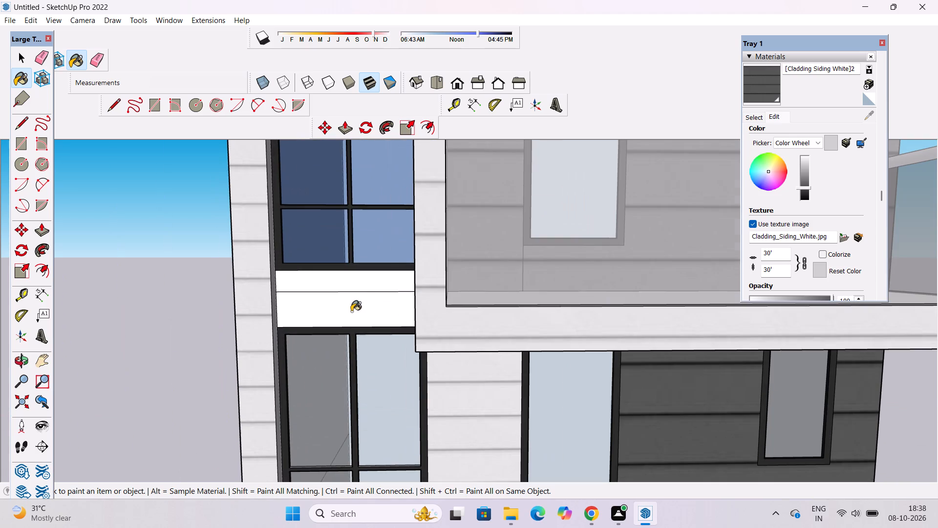
click(353, 311)
click(371, 285)
scroll(331, 275, down, 10)
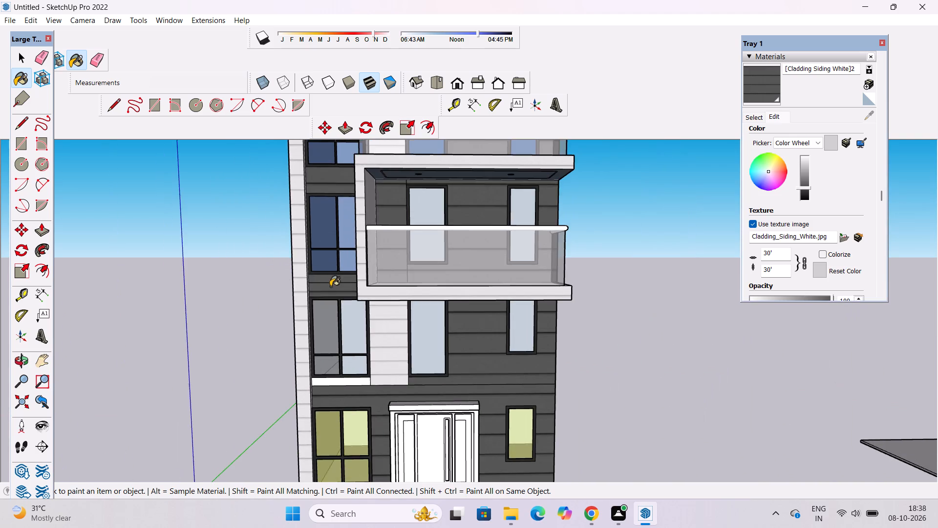
scroll(330, 286, down, 3)
scroll(350, 366, up, 10)
click(346, 353)
Examine the two-tone siding on the front façade, side fin, balconies and roof from several angles and distances.
scroll(345, 352, down, 5)
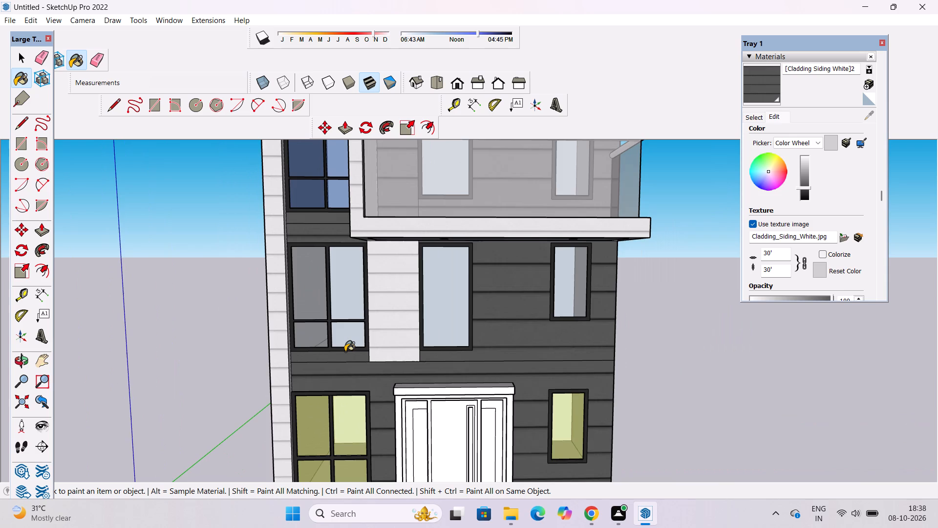
scroll(345, 352, down, 3)
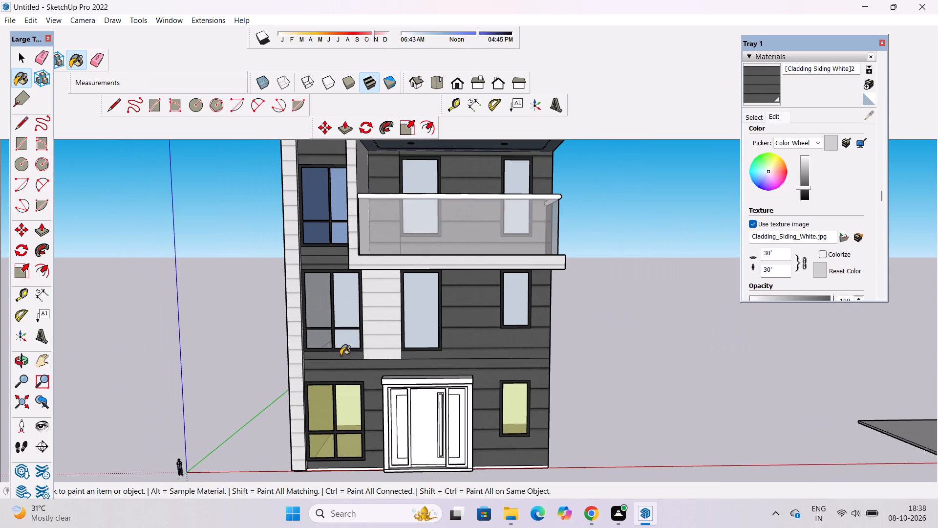
scroll(345, 347, down, 3)
scroll(353, 405, up, 3)
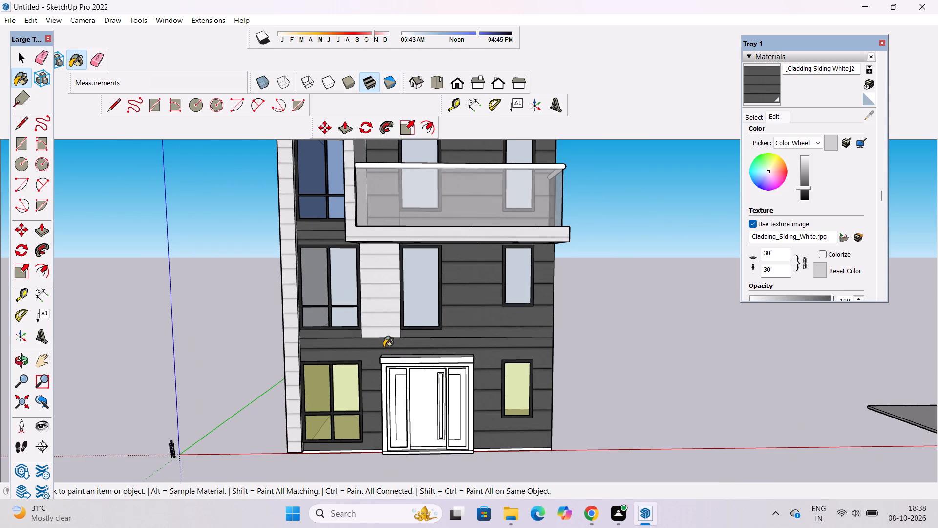
scroll(335, 334, down, 3)
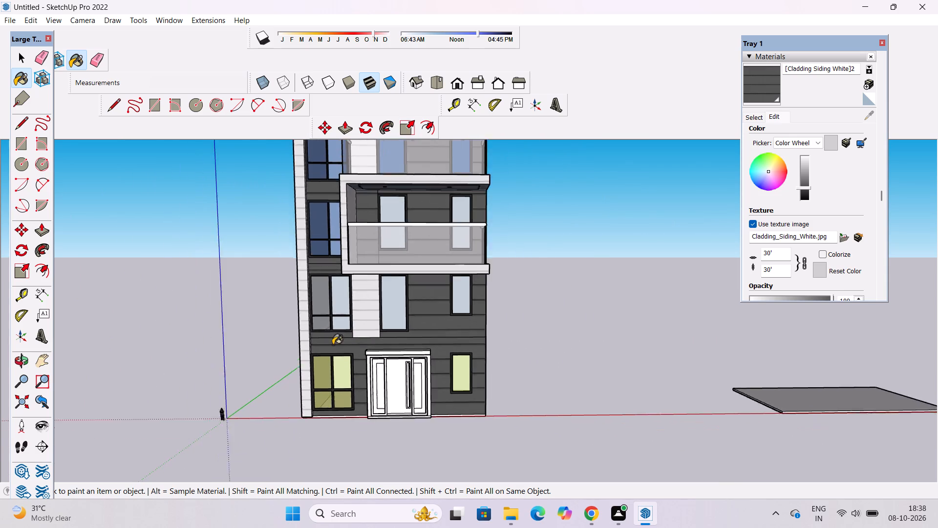
scroll(333, 345, down, 10)
scroll(447, 216, up, 4)
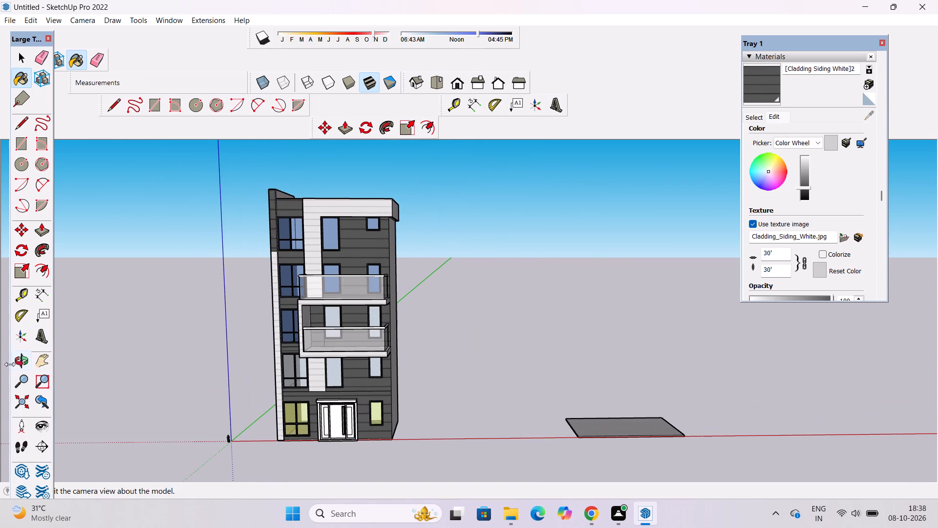
click(20, 360)
drag(504, 302, 234, 354)
drag(234, 354, 492, 359)
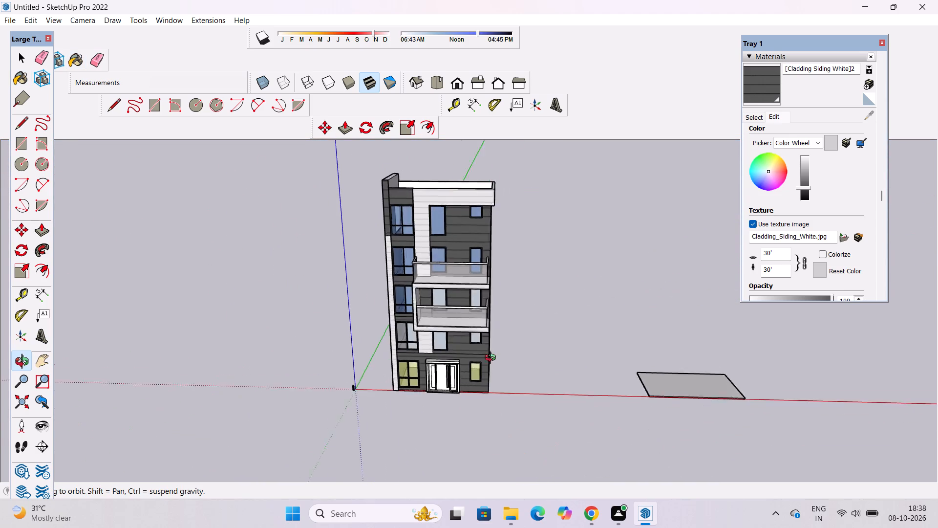
drag(492, 359, 528, 381)
scroll(485, 266, up, 4)
drag(637, 259, 582, 435)
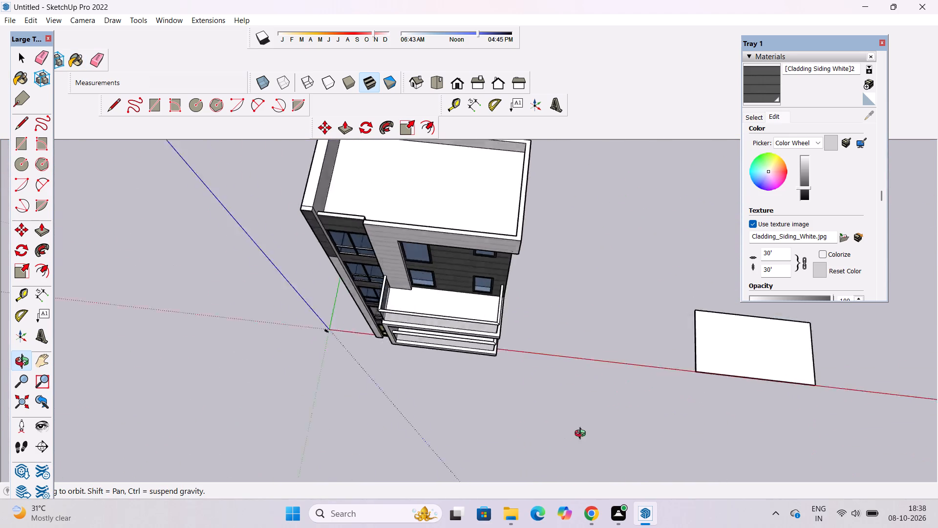
drag(582, 435, 692, 294)
drag(243, 352, 298, 306)
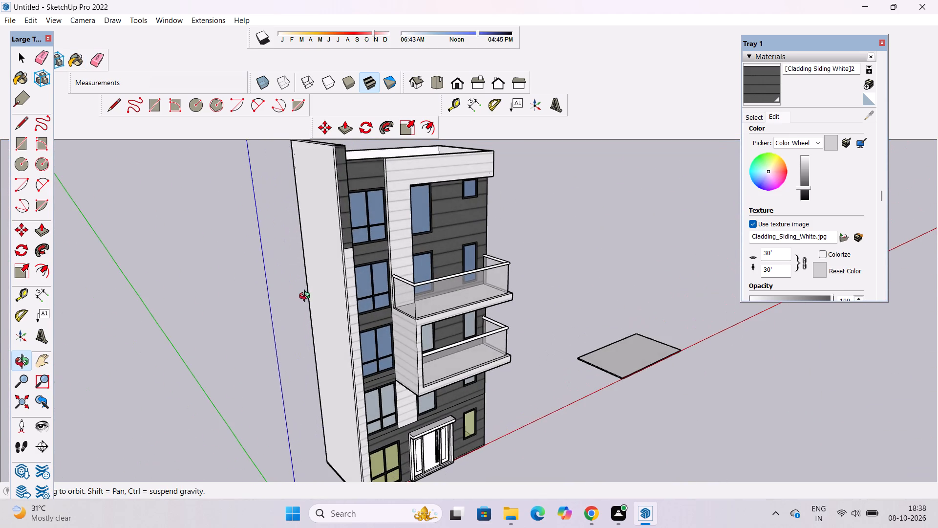
scroll(293, 310, down, 3)
drag(471, 311, 407, 312)
shift+drag(407, 310, 381, 353)
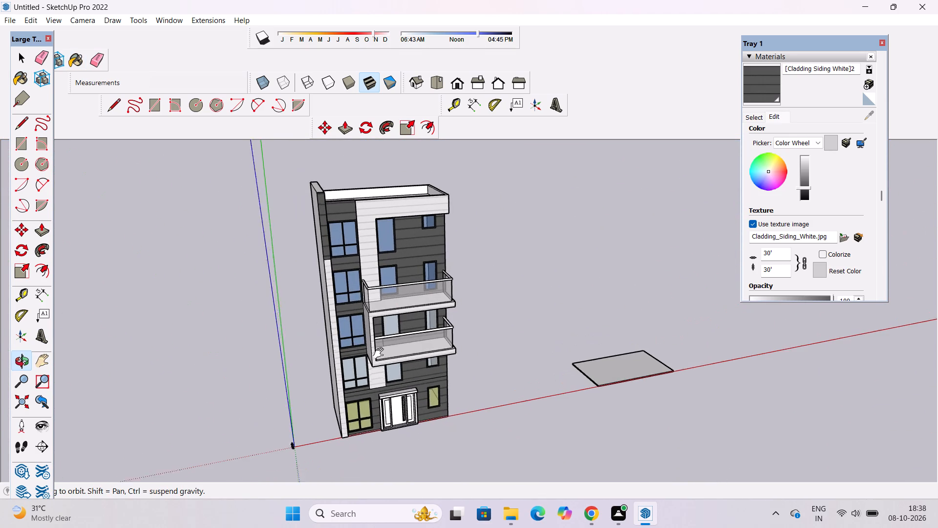
shift+drag(381, 353, 363, 400)
drag(368, 398, 336, 376)
scroll(364, 360, down, 6)
shift+drag(372, 355, 380, 324)
shift+drag(371, 325, 341, 325)
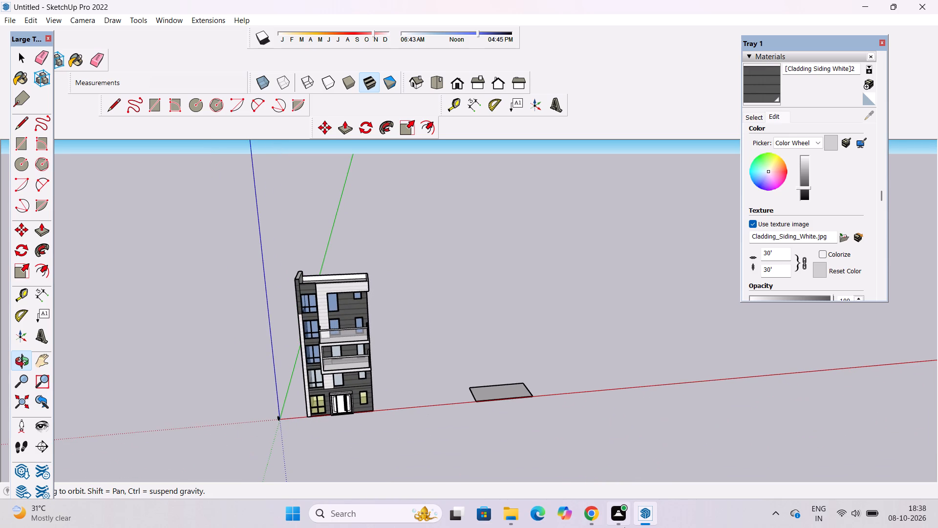
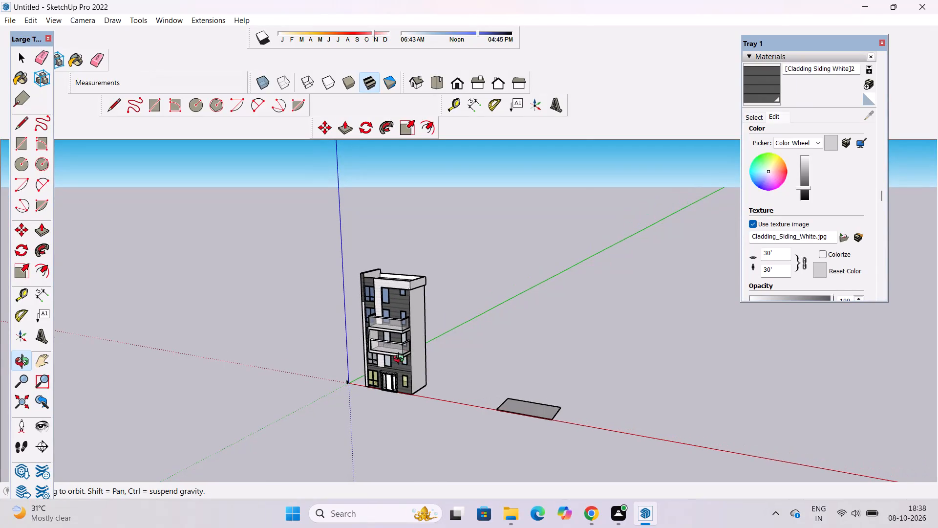
Examine the building's two-tone siding from above, the front and below, including the roof and balcony undersides.
scroll(385, 351, down, 4)
drag(387, 337, 360, 355)
scroll(370, 354, up, 5)
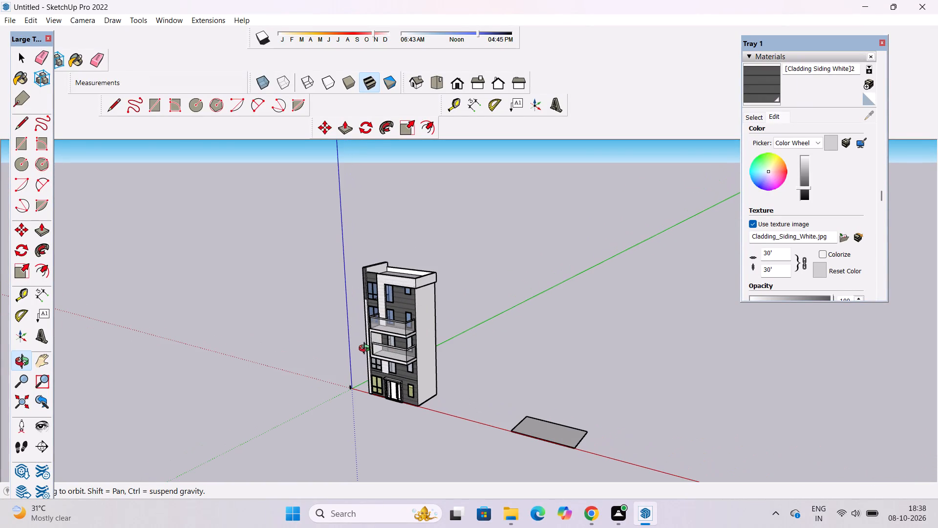
drag(350, 344, 371, 350)
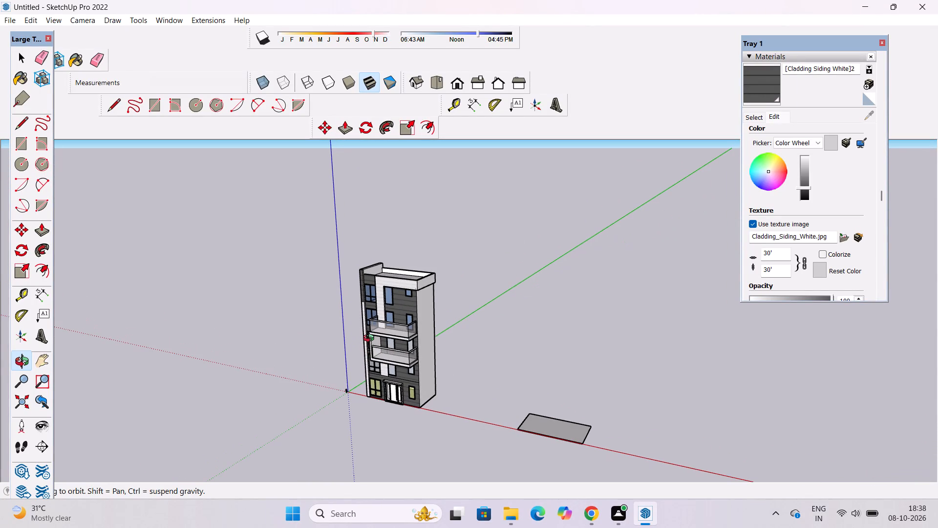
scroll(370, 312, down, 6)
drag(370, 311, 431, 340)
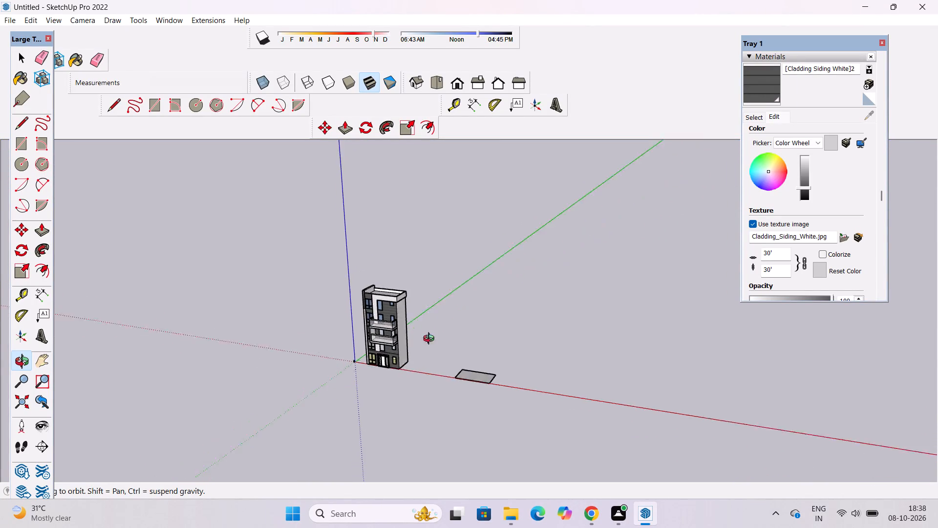
drag(431, 340, 484, 379)
scroll(427, 324, up, 10)
drag(487, 339, 360, 381)
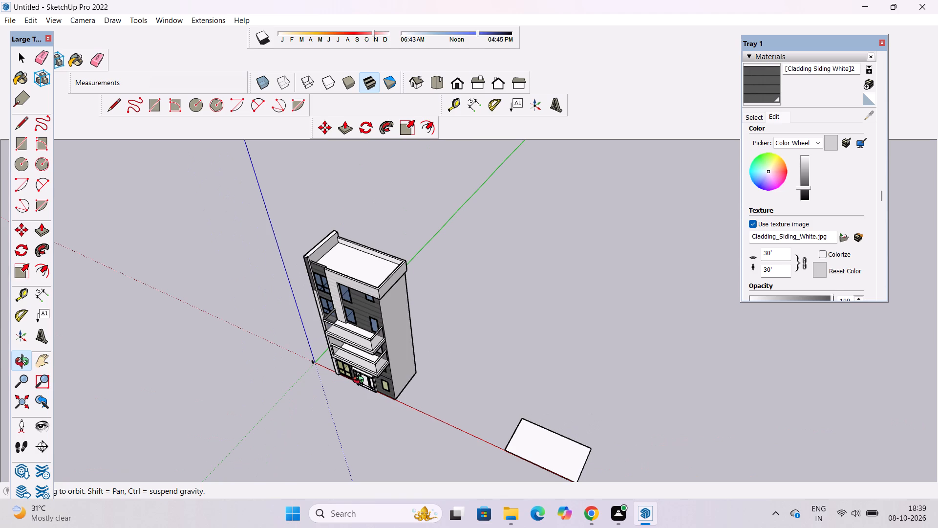
shift+drag(373, 385, 407, 323)
drag(411, 308, 451, 281)
scroll(399, 298, up, 4)
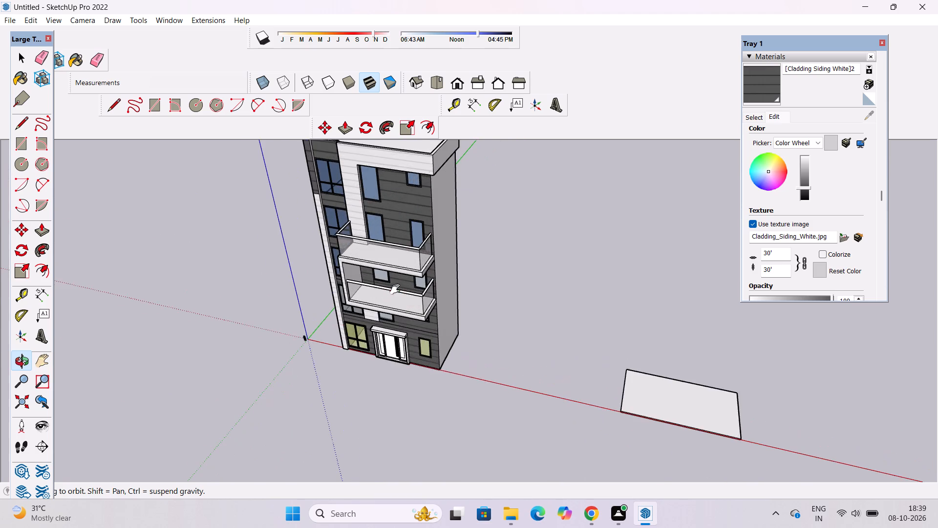
shift+drag(397, 289, 434, 341)
drag(435, 334, 448, 301)
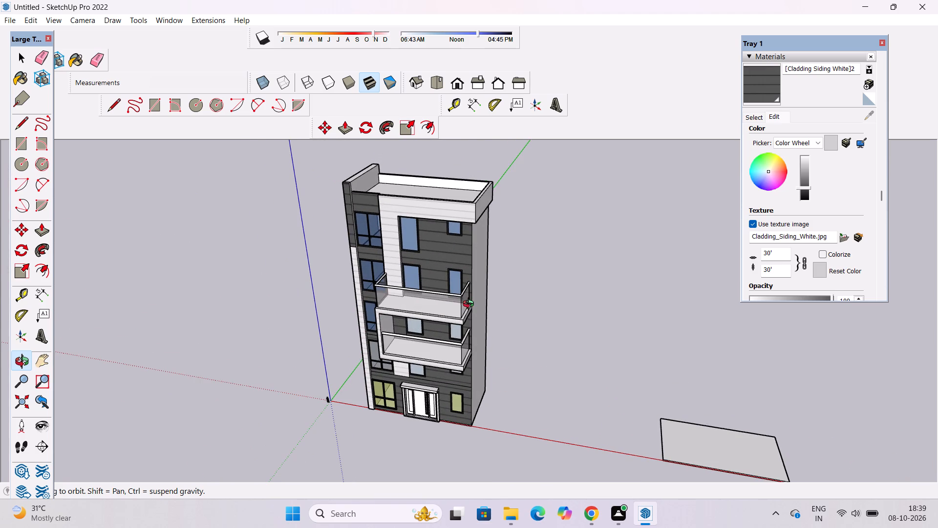
drag(427, 331, 496, 154)
drag(468, 300, 465, 300)
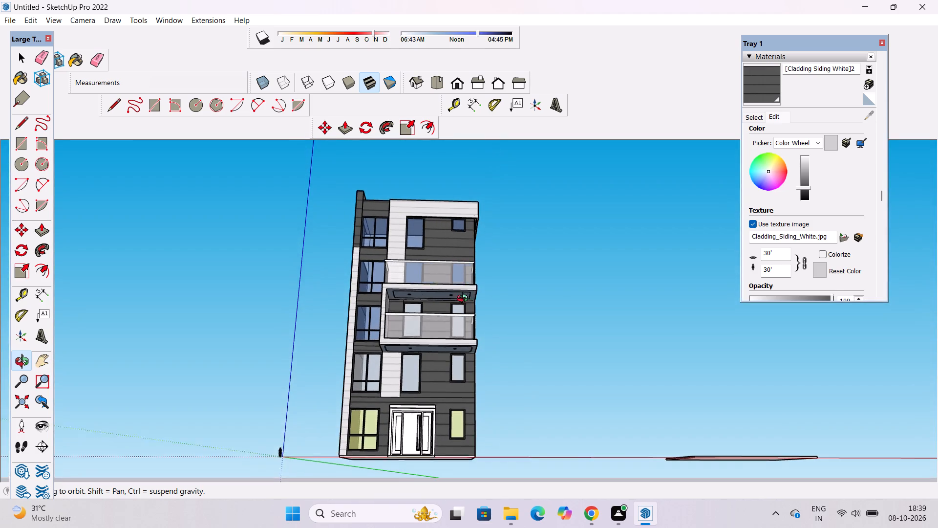
drag(465, 300, 421, 240)
drag(432, 331, 432, 334)
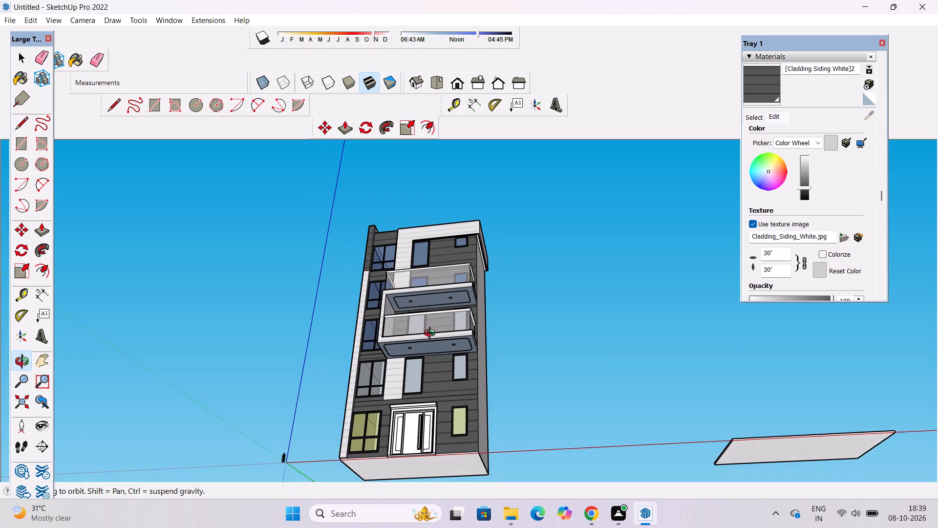
drag(432, 334, 430, 439)
scroll(424, 330, up, 4)
shift+drag(404, 336, 385, 378)
drag(394, 383, 434, 335)
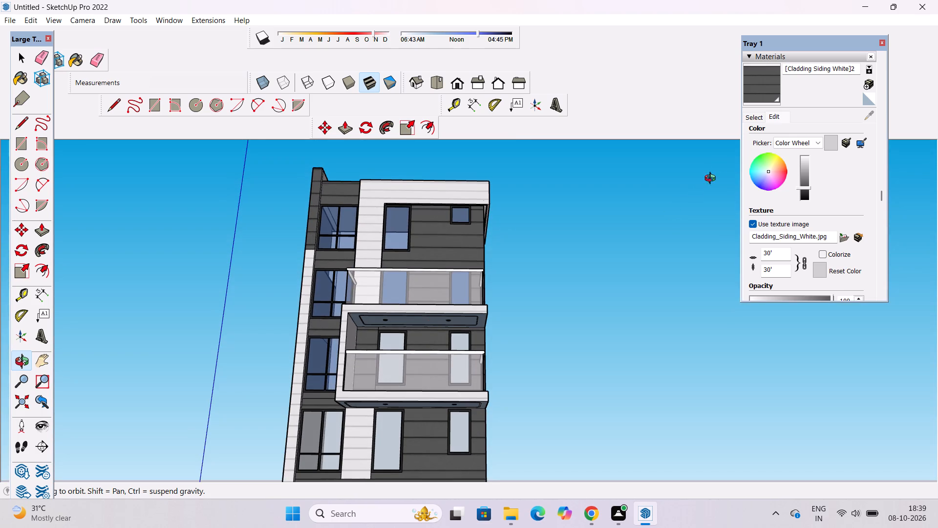
Bring up the brick and cladding material swatches and inspect the front façade and the unpainted balcony floors from above.
click(759, 117)
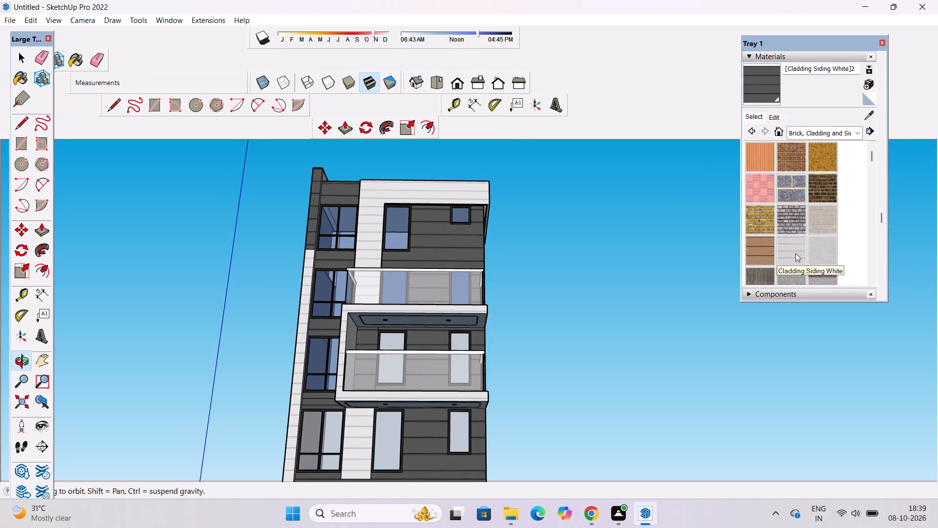
scroll(307, 195, down, 4)
drag(304, 199, 296, 351)
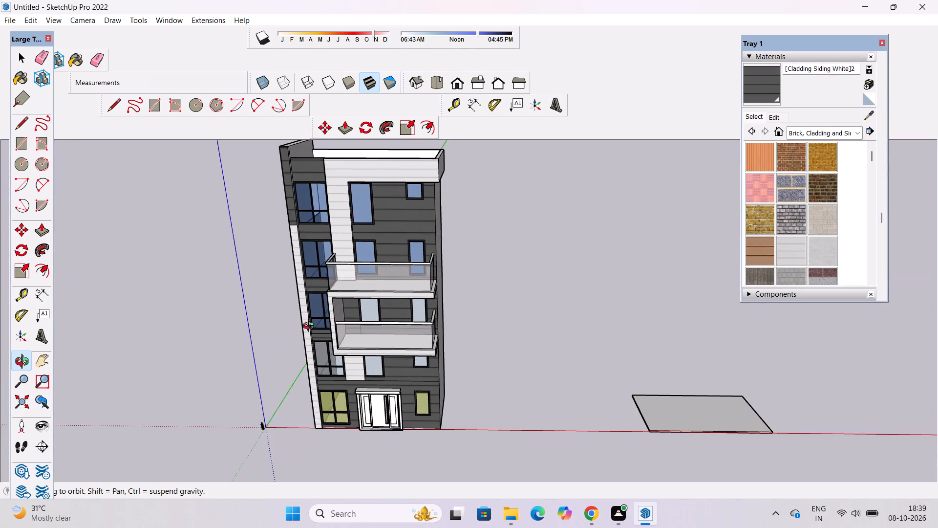
scroll(394, 231, down, 6)
drag(402, 287, 406, 220)
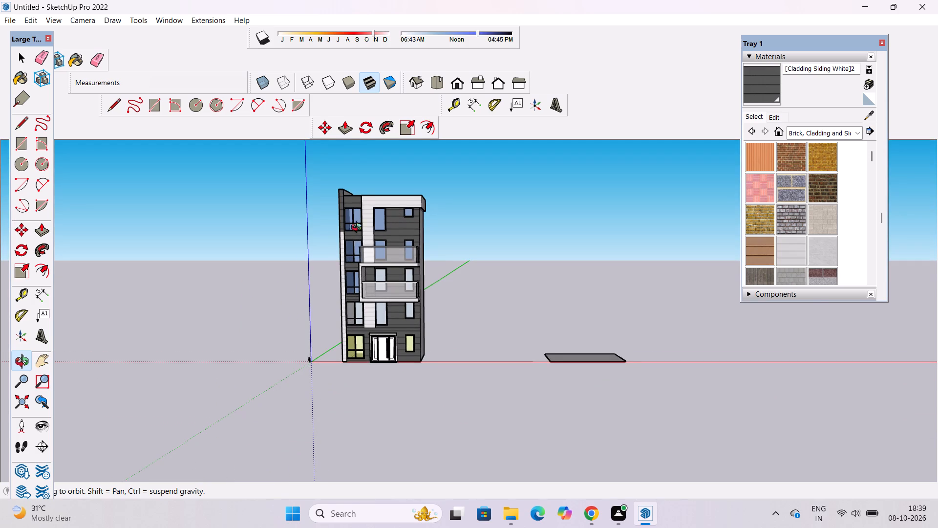
drag(339, 234, 342, 248)
scroll(391, 287, up, 2)
drag(315, 256, 354, 273)
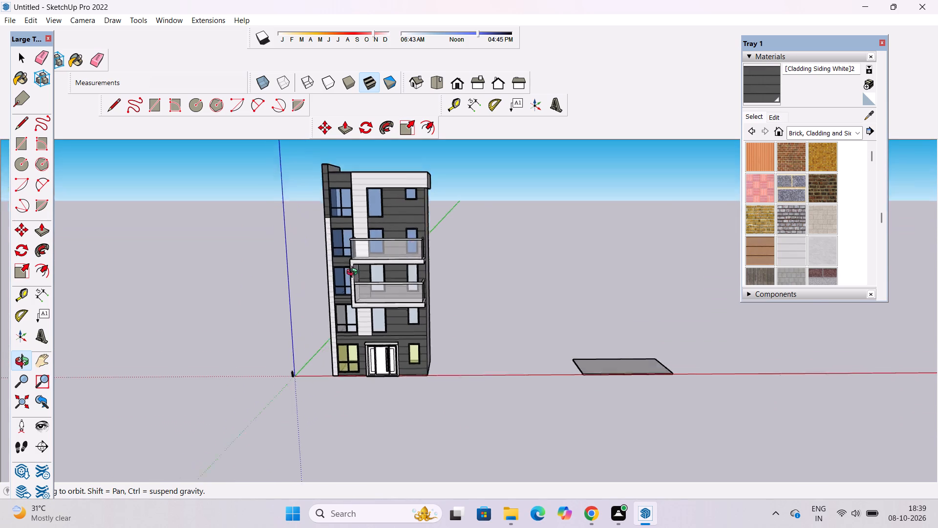
drag(354, 273, 395, 279)
scroll(404, 276, up, 5)
drag(398, 270, 355, 444)
drag(480, 338, 415, 325)
drag(414, 320, 422, 367)
scroll(412, 314, up, 1)
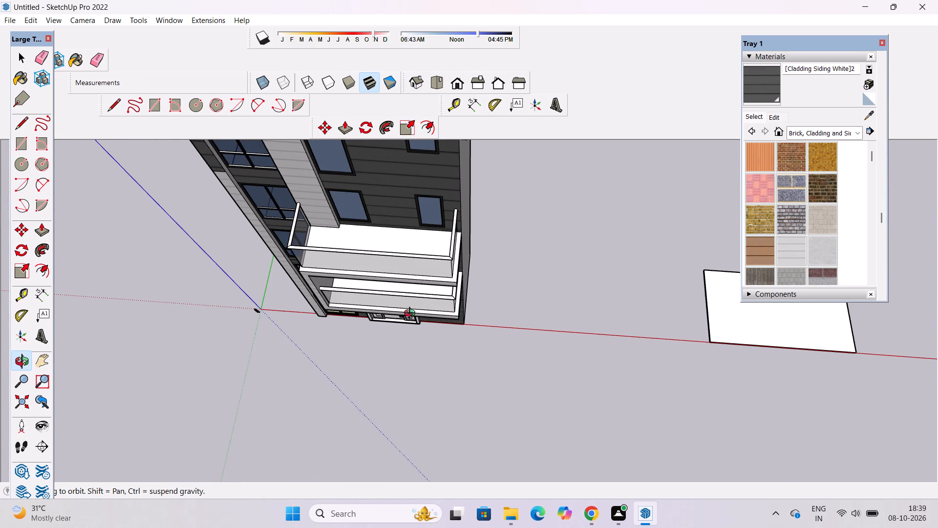
drag(402, 325, 431, 384)
scroll(417, 256, up, 4)
drag(445, 325, 400, 296)
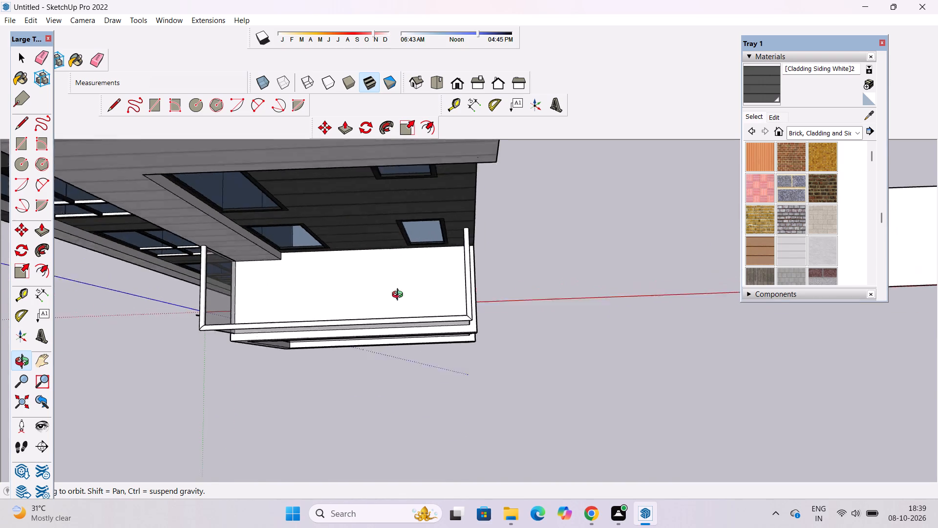
drag(400, 296, 397, 293)
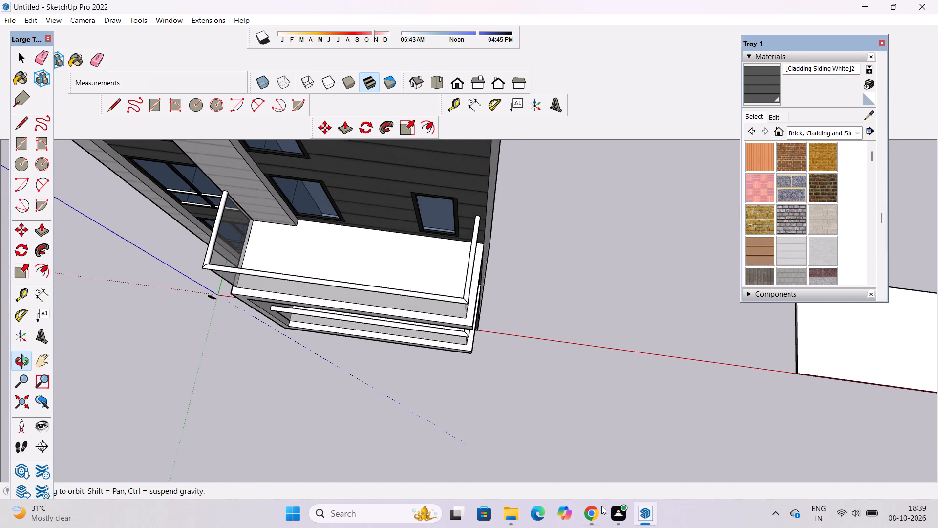
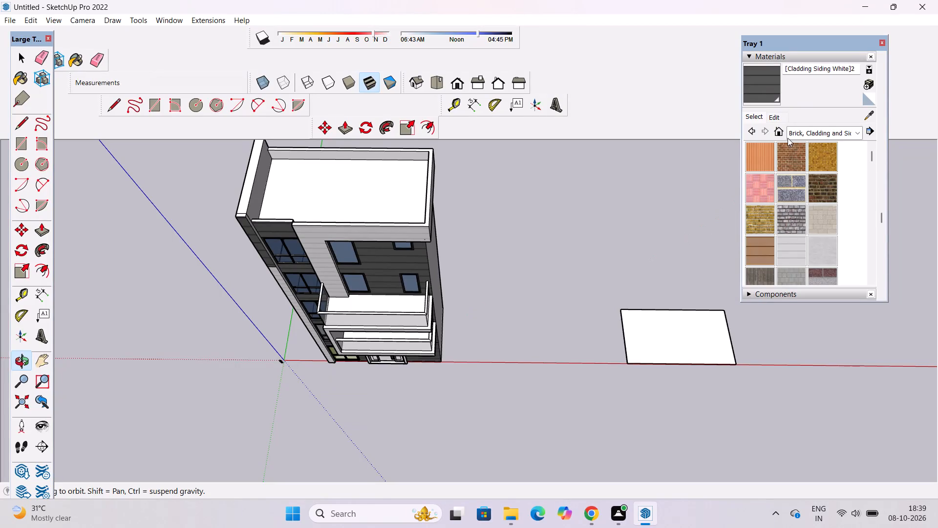
Paint the floors of both front balconies with Granite Brown from the Stone materials.
click(795, 132)
click(791, 242)
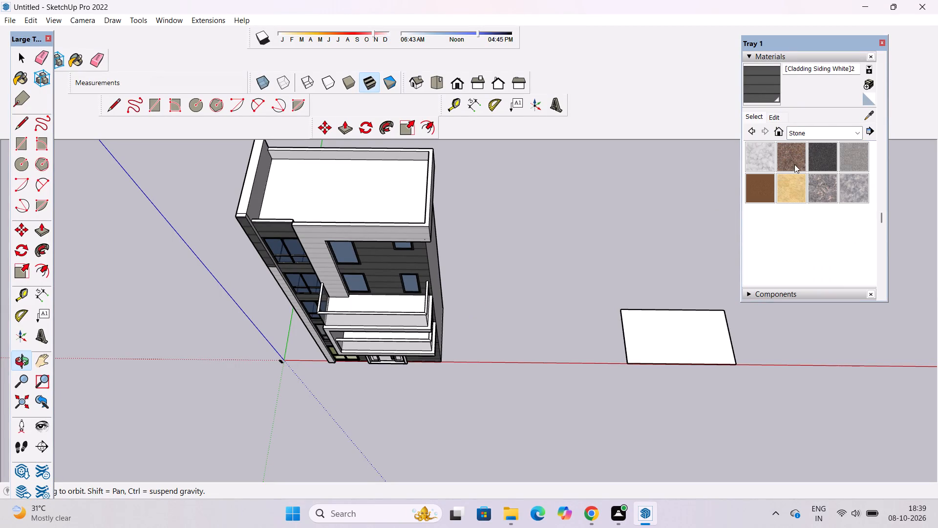
click(793, 161)
scroll(400, 303, up, 3)
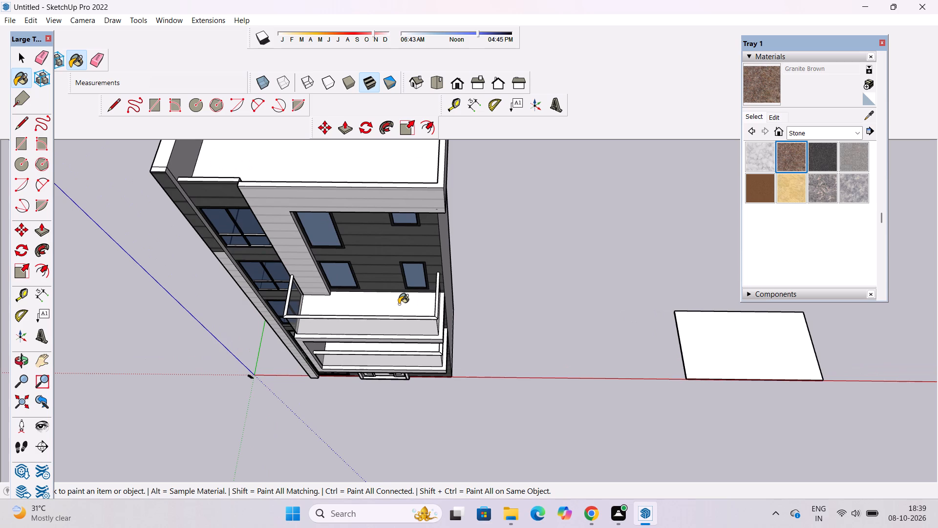
click(399, 304)
scroll(379, 273, down, 5)
scroll(382, 329, up, 9)
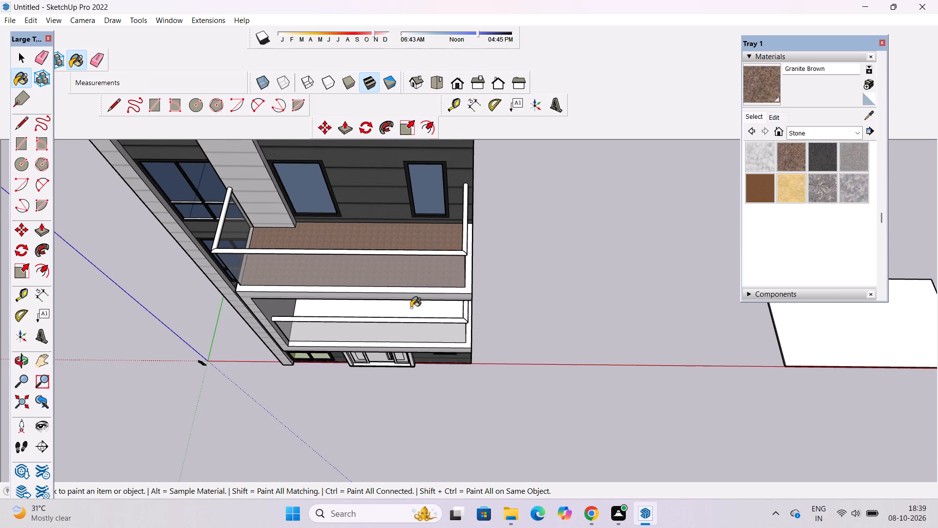
click(411, 308)
Set the Granite Brown texture size to 5' by 5'.
click(775, 119)
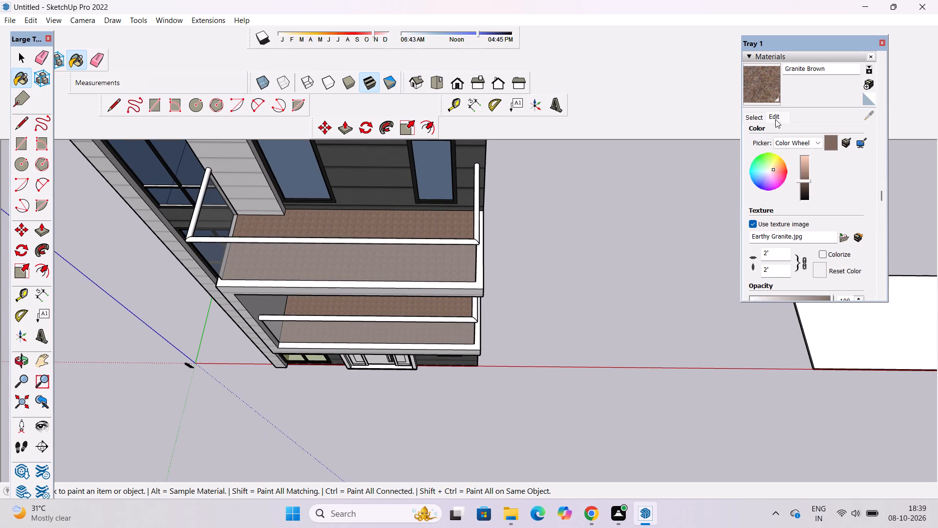
click(775, 266)
key(BackSpace)
key(BackSpace)
key(BackSpace)
key(5)
key(apostrophe)
key(Return)
key(o)
scroll(539, 305, down, 6)
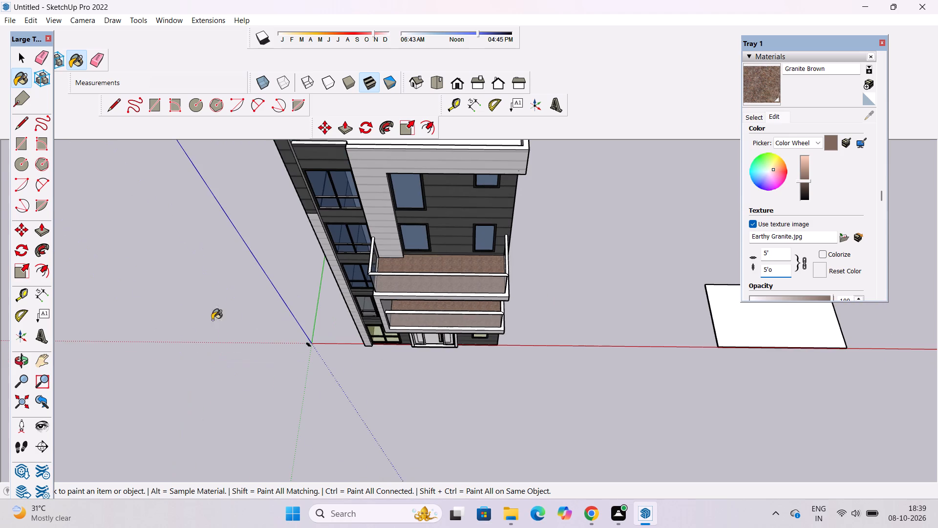
click(20, 360)
scroll(216, 308, down, 4)
drag(236, 350, 240, 345)
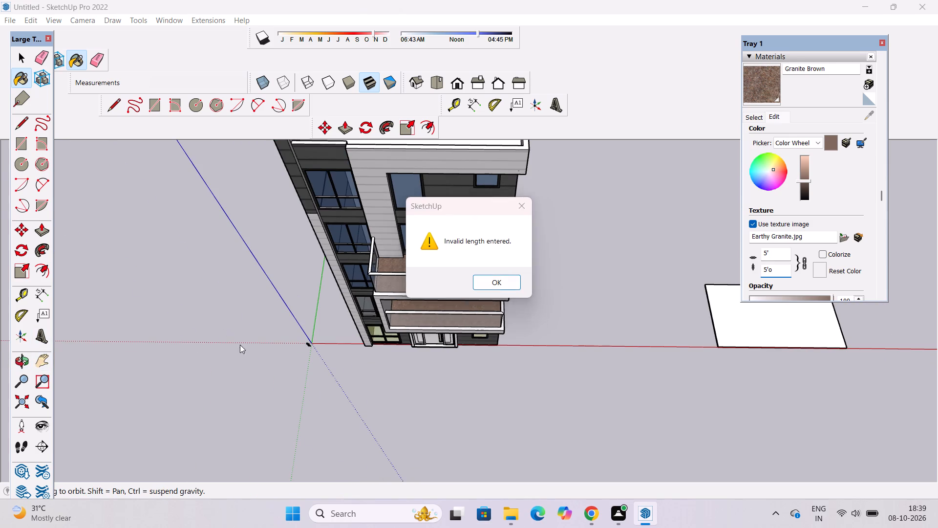
drag(240, 345, 268, 280)
click(520, 210)
Examine the granite texture on both balcony floors from above, the corner and the front.
scroll(433, 332, down, 5)
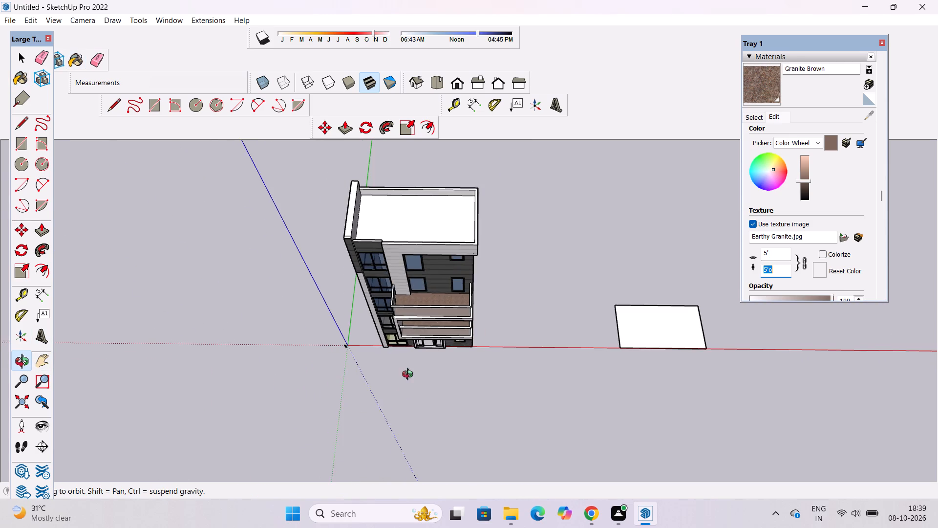
drag(414, 397, 452, 267)
scroll(448, 278, up, 4)
drag(499, 262, 304, 380)
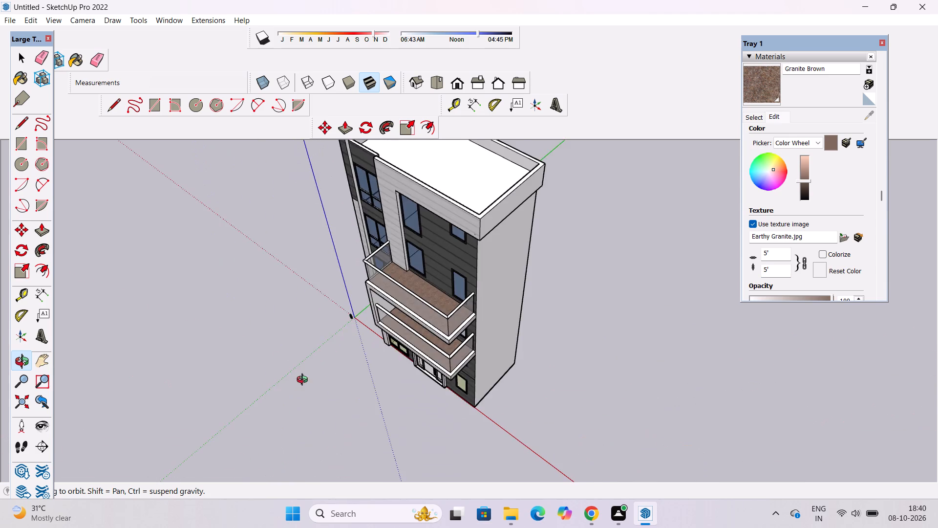
scroll(390, 330, up, 10)
shift+drag(521, 277, 496, 296)
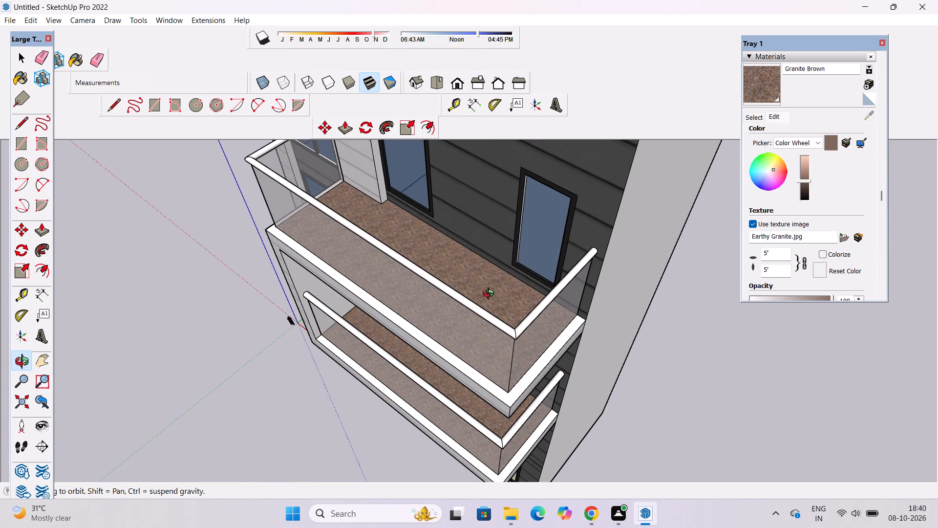
scroll(447, 258, down, 2)
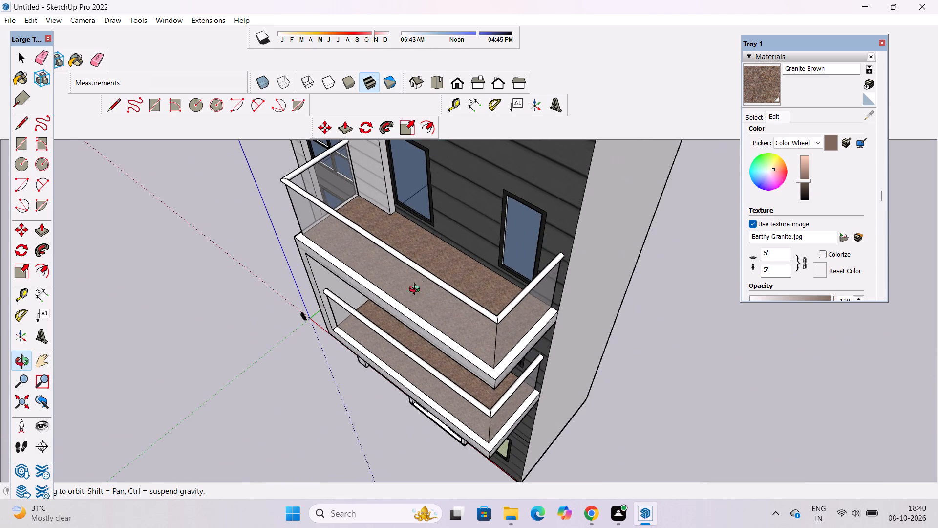
drag(398, 305, 352, 266)
scroll(459, 321, up, 3)
drag(478, 340, 461, 259)
scroll(459, 249, down, 4)
drag(321, 272, 357, 316)
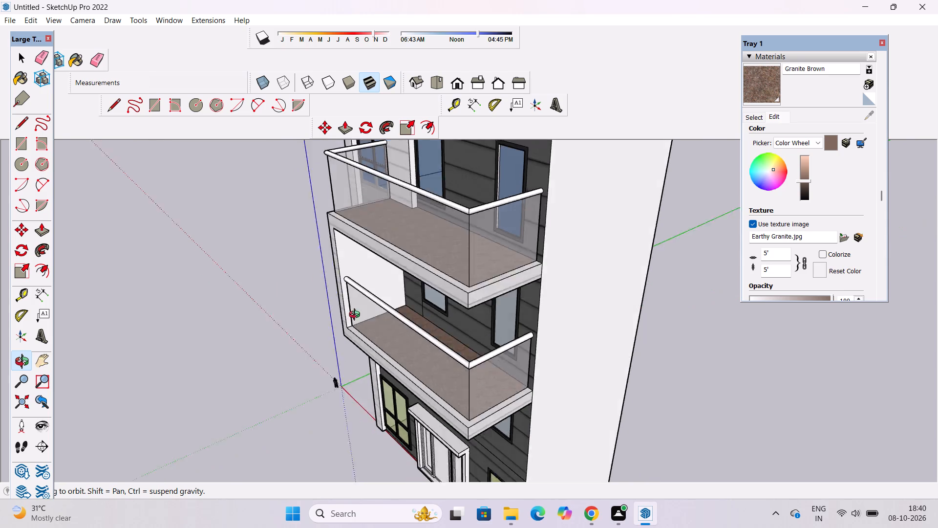
drag(357, 316, 428, 369)
scroll(297, 286, down, 5)
drag(350, 308, 439, 361)
scroll(369, 355, up, 4)
drag(518, 367, 502, 337)
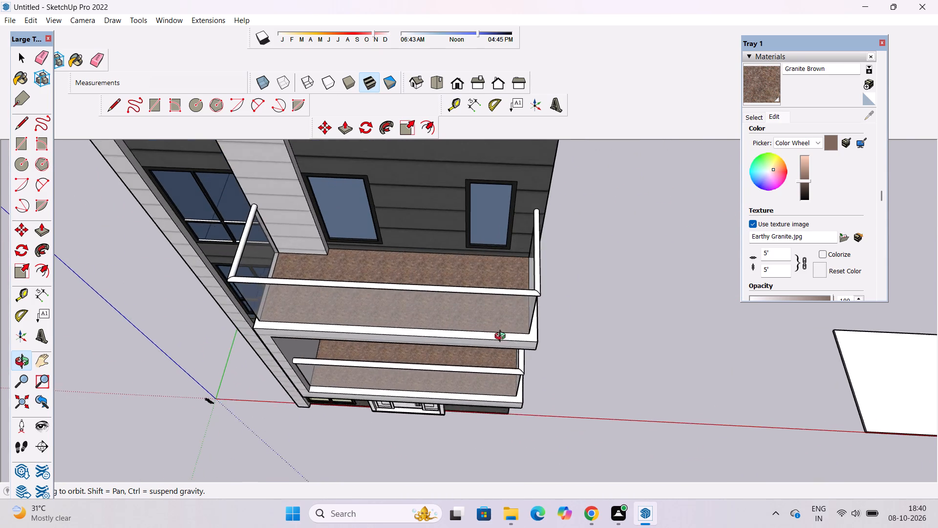
drag(502, 337, 470, 304)
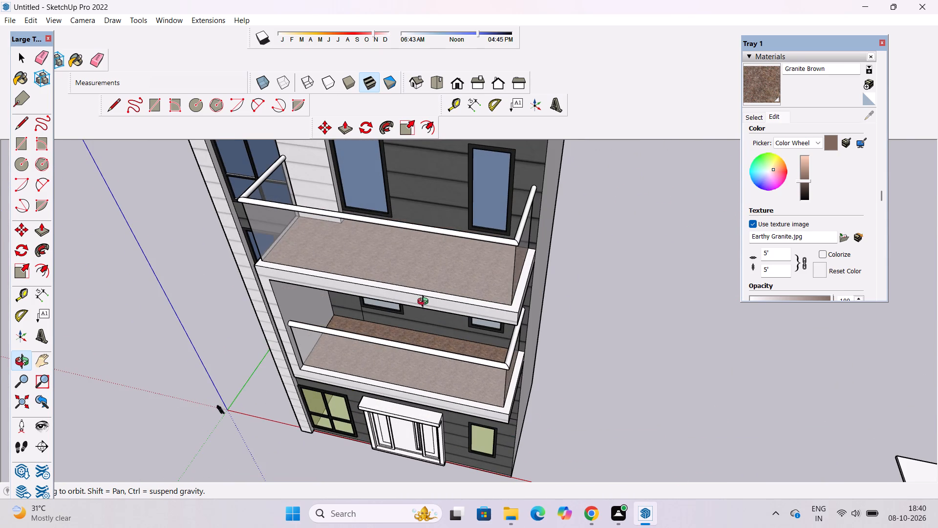
shift+drag(586, 329, 546, 340)
drag(524, 337, 435, 285)
scroll(387, 384, up, 3)
shift+drag(398, 386, 401, 362)
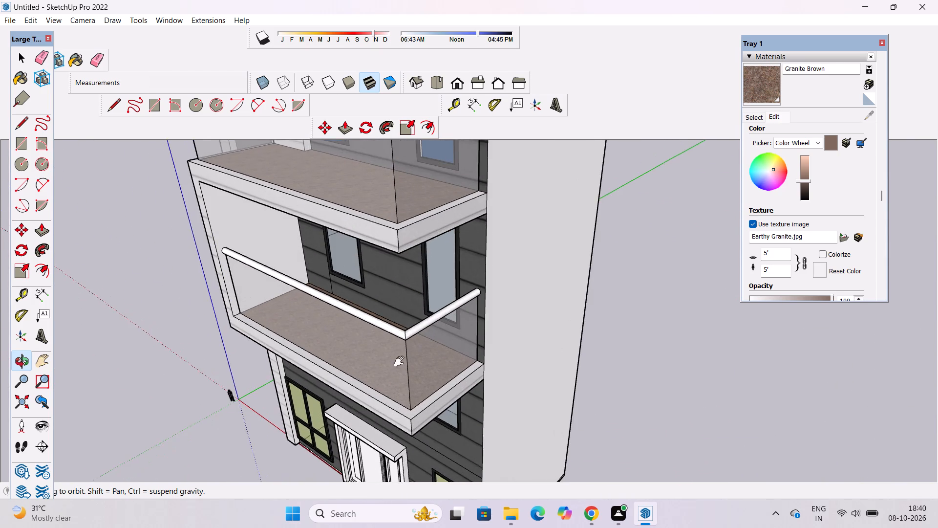
shift+drag(401, 362, 403, 353)
drag(403, 353, 444, 356)
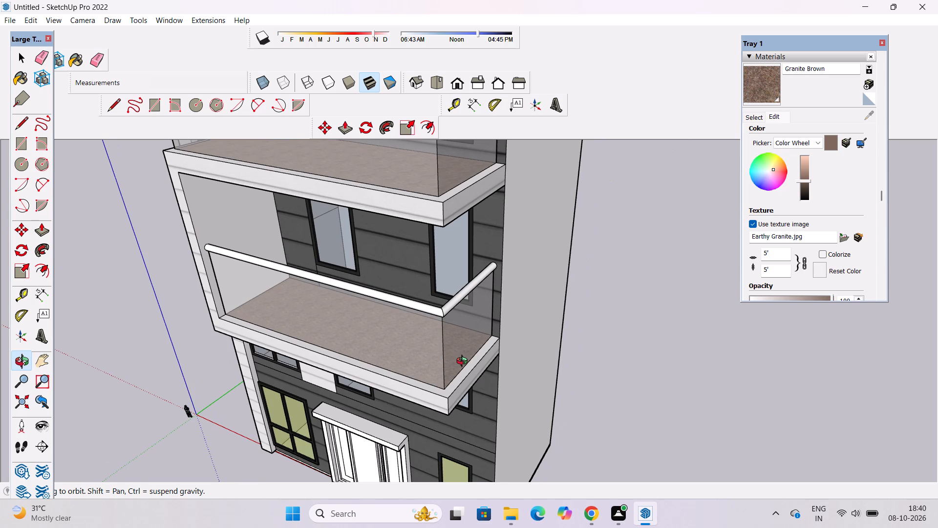
scroll(464, 362, down, 3)
drag(452, 414, 487, 345)
drag(487, 343, 491, 391)
scroll(484, 371, down, 2)
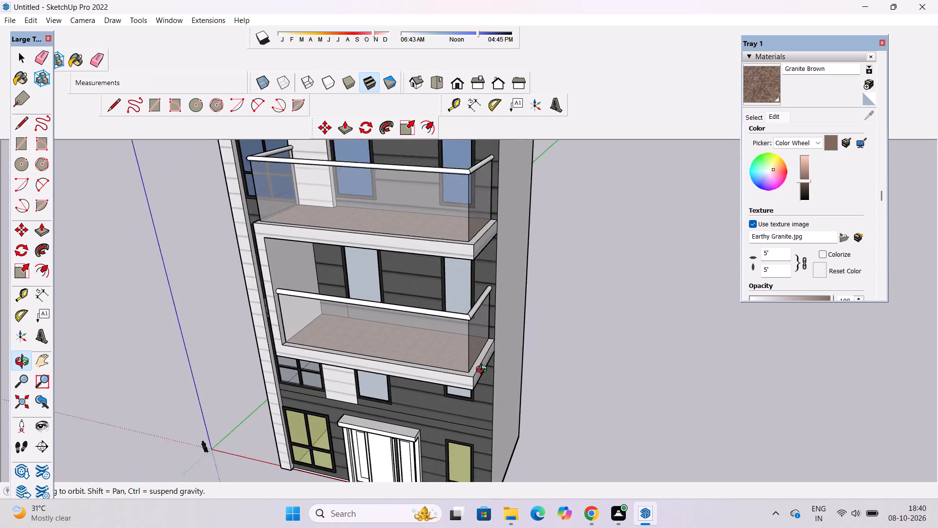
scroll(484, 371, down, 2)
scroll(450, 350, up, 1)
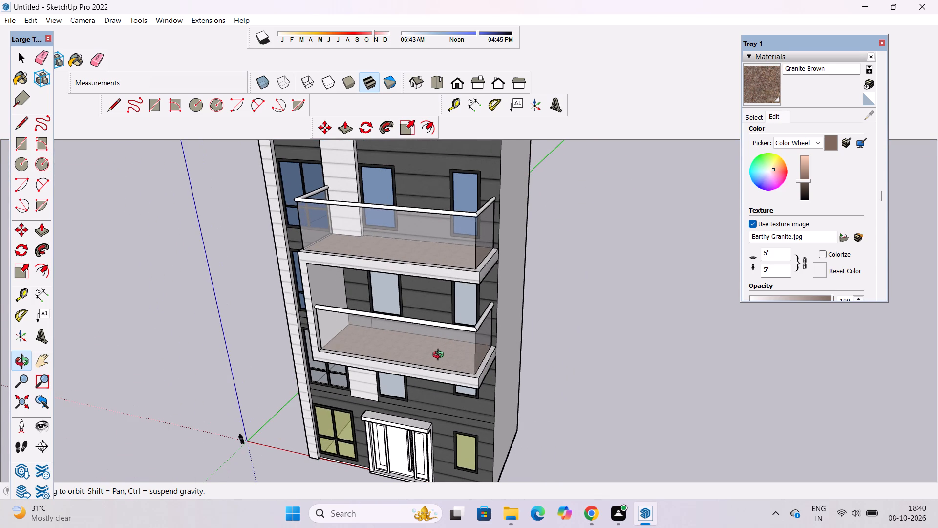
drag(444, 347, 447, 383)
drag(428, 384, 527, 455)
shift+drag(477, 371, 491, 423)
drag(500, 427, 482, 416)
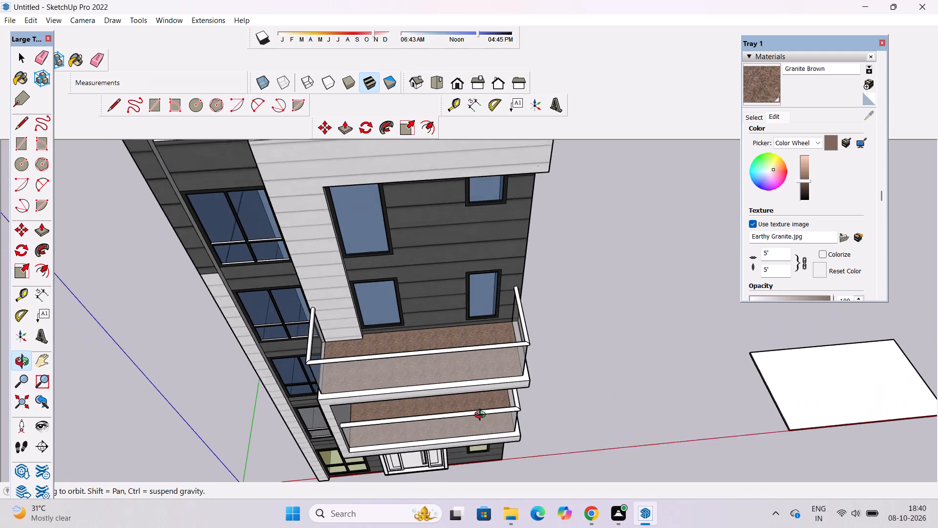
drag(482, 416, 478, 412)
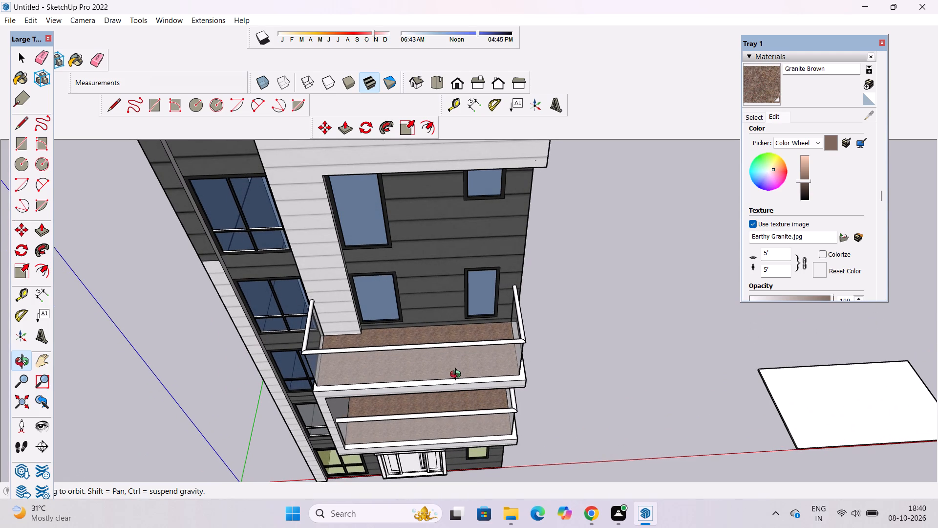
Examine the whole front façade, closing in on the ground-floor entrance.
scroll(473, 362, down, 3)
drag(519, 435, 505, 351)
scroll(501, 350, down, 5)
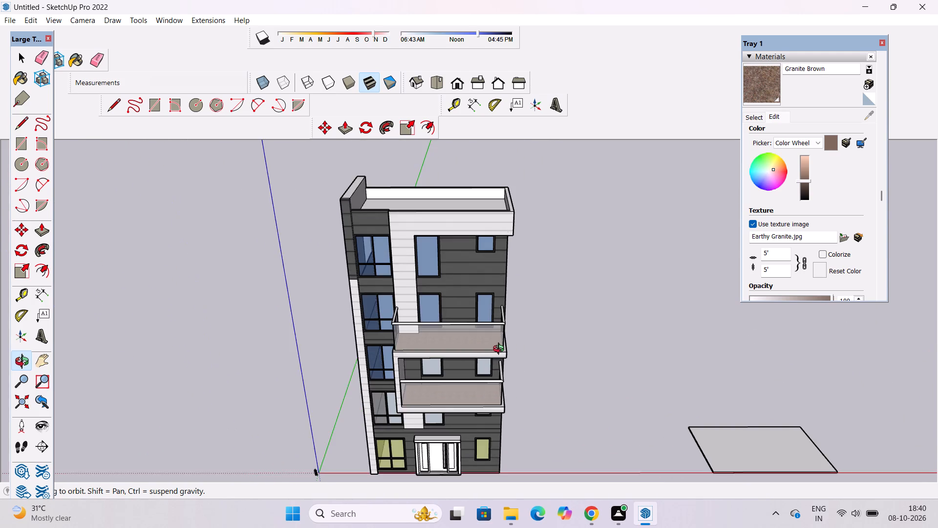
shift+drag(491, 385, 480, 348)
drag(489, 385, 485, 345)
scroll(485, 344, up, 2)
shift+drag(476, 347, 441, 350)
shift+scroll(484, 321, down, 6)
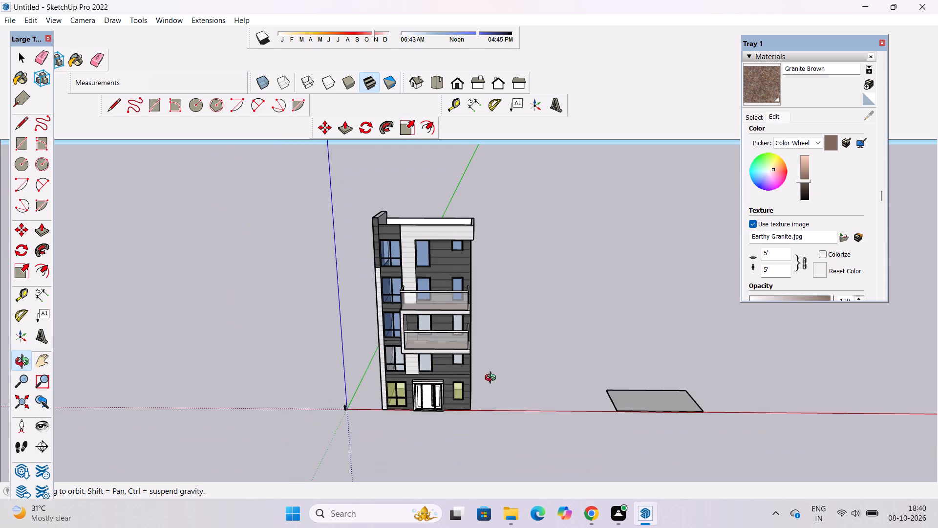
drag(492, 379, 494, 345)
scroll(444, 375, up, 2)
shift+drag(438, 379, 462, 352)
scroll(443, 362, up, 9)
shift+drag(468, 330, 425, 362)
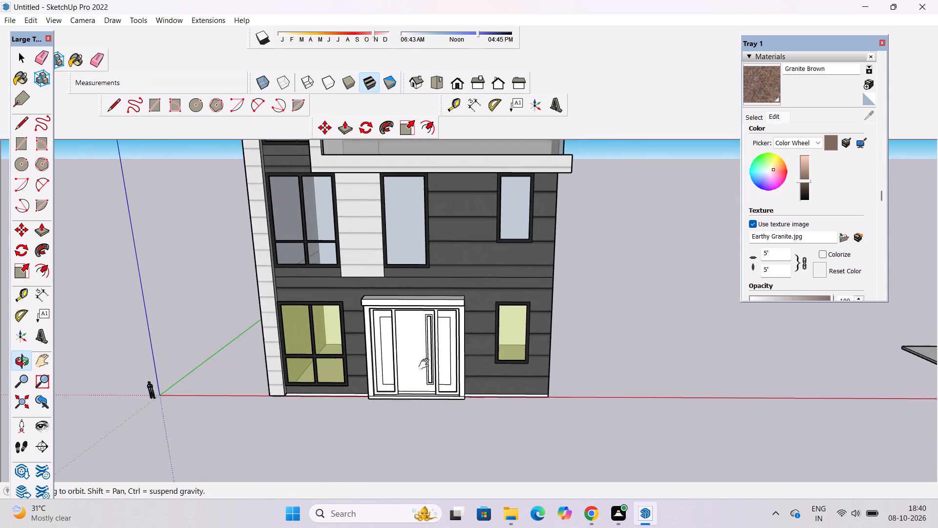
shift+drag(429, 365, 443, 358)
drag(443, 357, 427, 362)
Delete the loose flat rectangle lying on the ground beside the building, including its remaining edges.
key(space)
scroll(385, 365, down, 6)
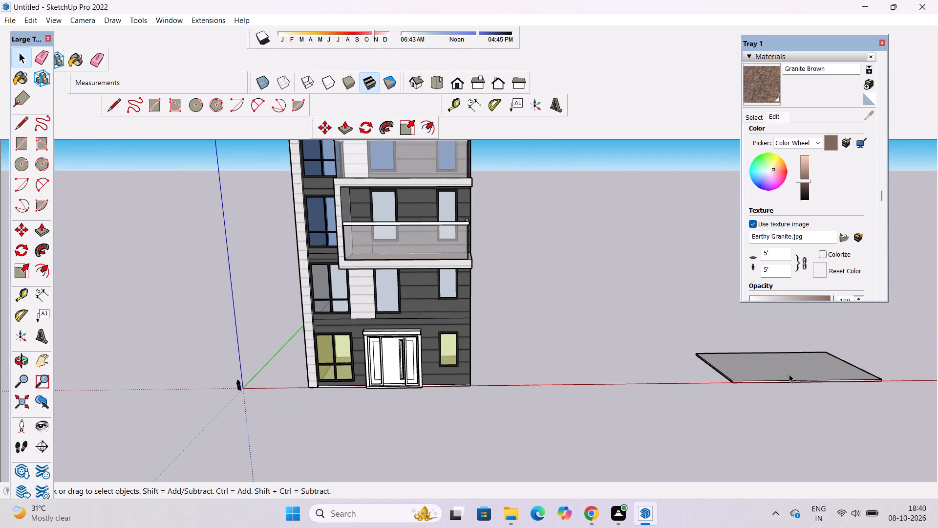
click(789, 374)
key(Delete)
drag(900, 323, 618, 405)
key(Delete)
Inspect the full front façade and the unpainted entrance door up close.
scroll(611, 418, down, 4)
key(o)
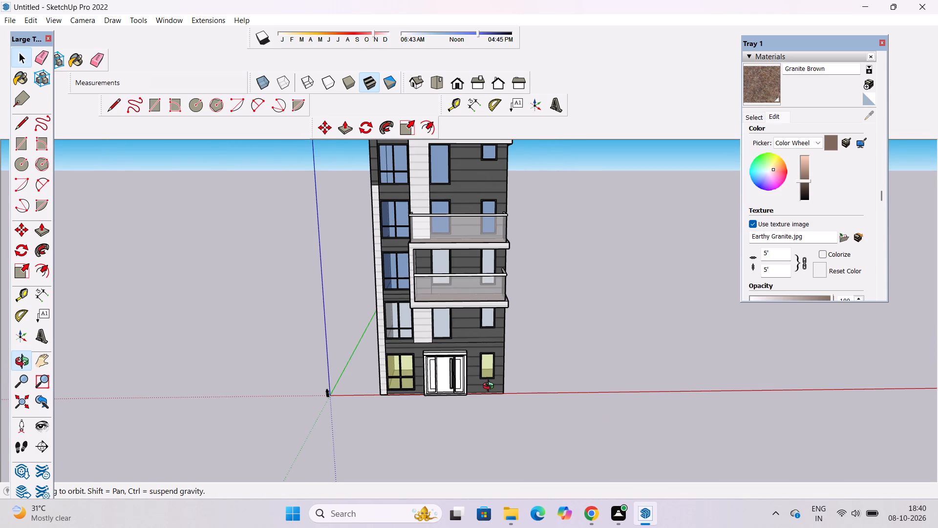
shift+drag(450, 357, 463, 395)
scroll(461, 379, down, 5)
shift+drag(471, 341, 419, 363)
scroll(418, 371, up, 6)
drag(421, 373, 423, 367)
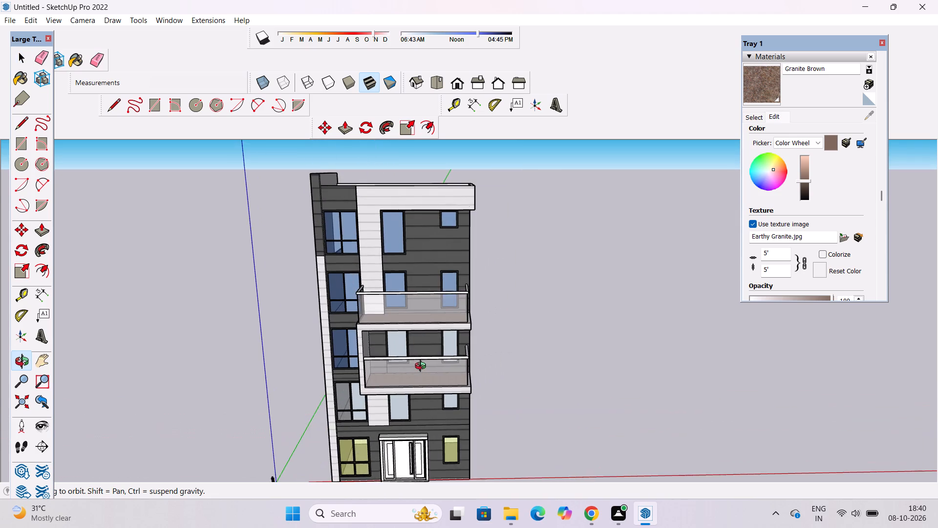
drag(423, 367, 423, 363)
drag(425, 393, 424, 338)
shift+scroll(417, 373, up, 3)
shift+drag(426, 389, 424, 382)
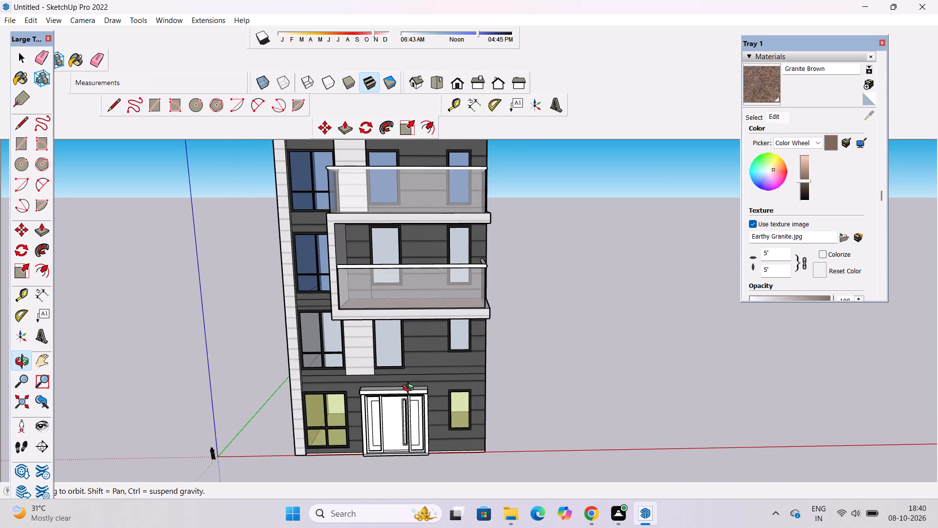
scroll(410, 389, down, 5)
shift+drag(405, 415, 410, 397)
shift+scroll(413, 406, up, 8)
shift+drag(413, 400, 404, 437)
shift+drag(404, 423, 404, 396)
scroll(404, 395, up, 5)
drag(404, 397, 406, 364)
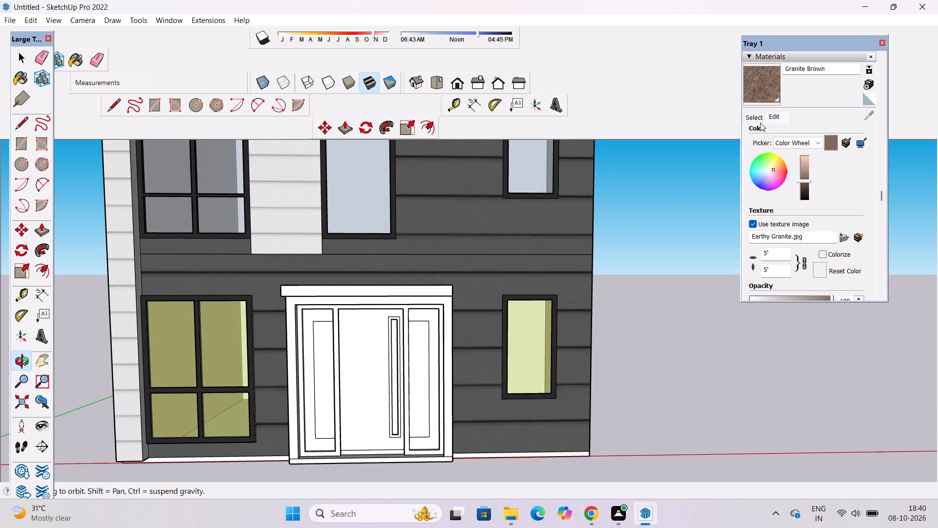
Paint the frames of the two side panels flanking the entrance door with Wood Cherry Original from the Wood materials.
click(758, 119)
click(831, 130)
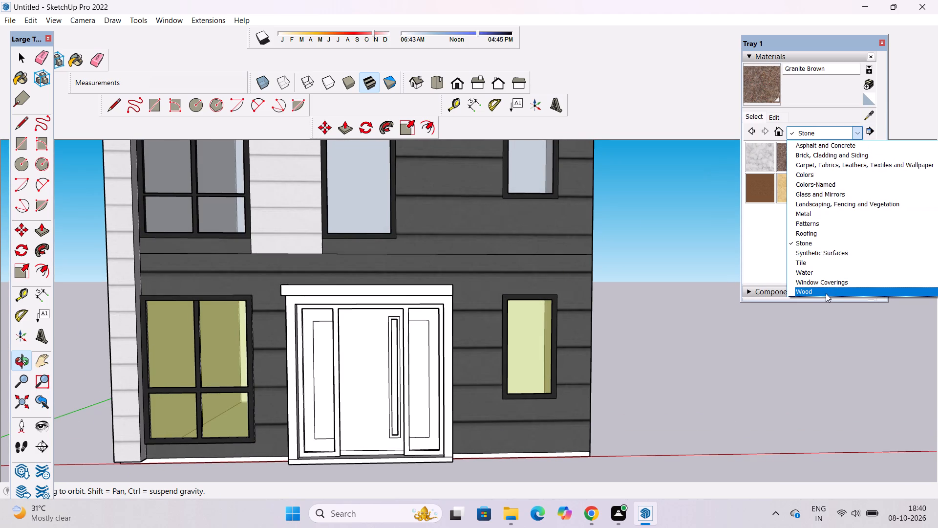
click(826, 293)
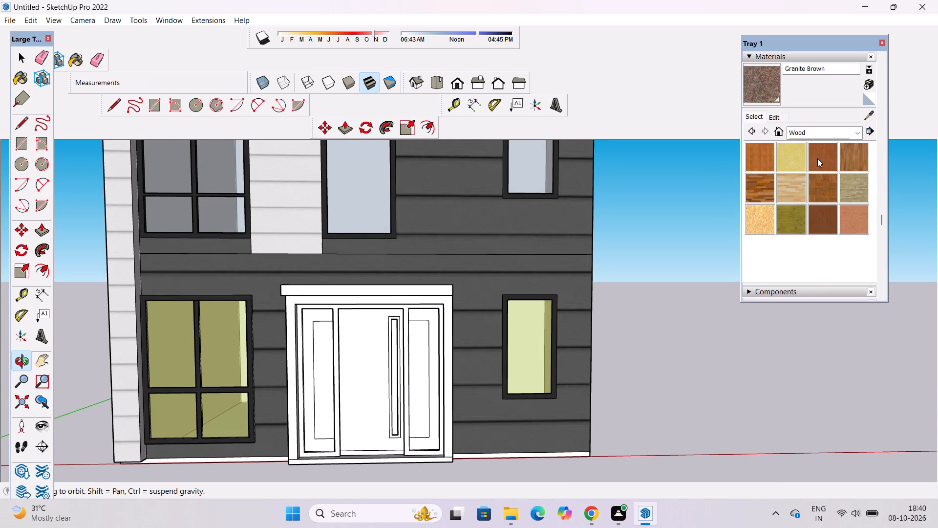
click(819, 154)
scroll(345, 394, up, 5)
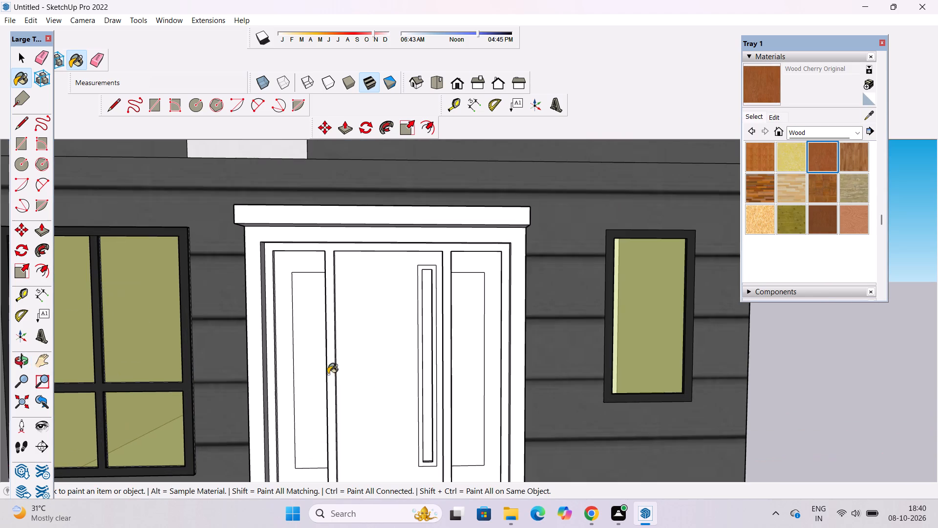
click(283, 298)
click(491, 268)
scroll(413, 302, down, 5)
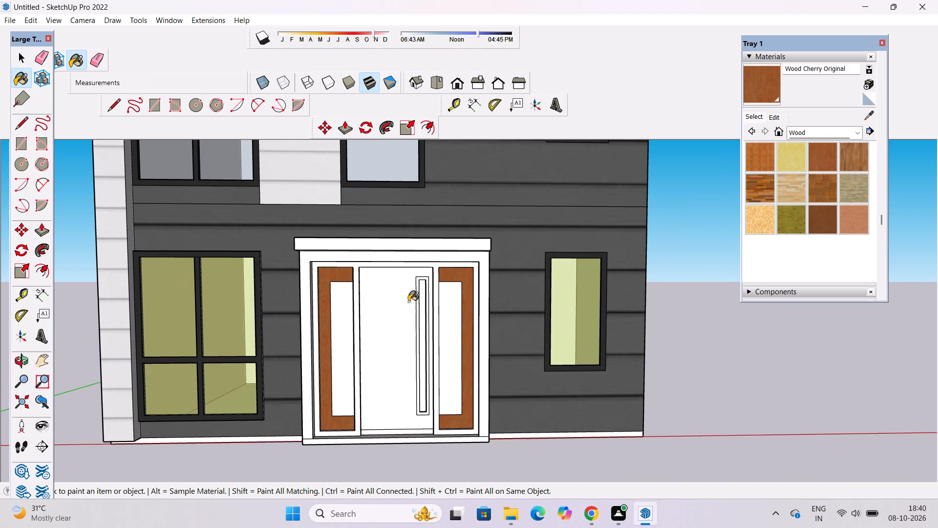
scroll(405, 303, down, 4)
scroll(505, 338, up, 3)
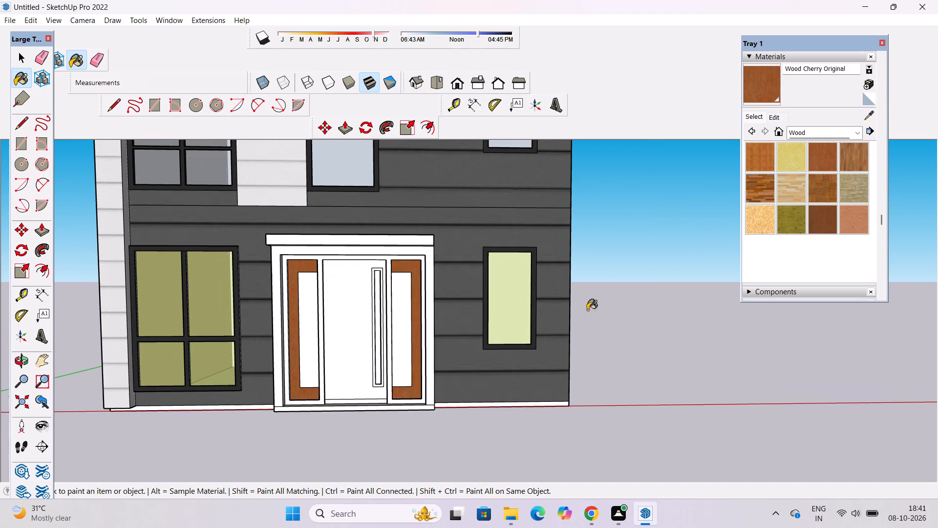
Paint the entrance door's surround, header and mullions with 0110_LightSlateGray from the Colors-Named materials.
click(810, 127)
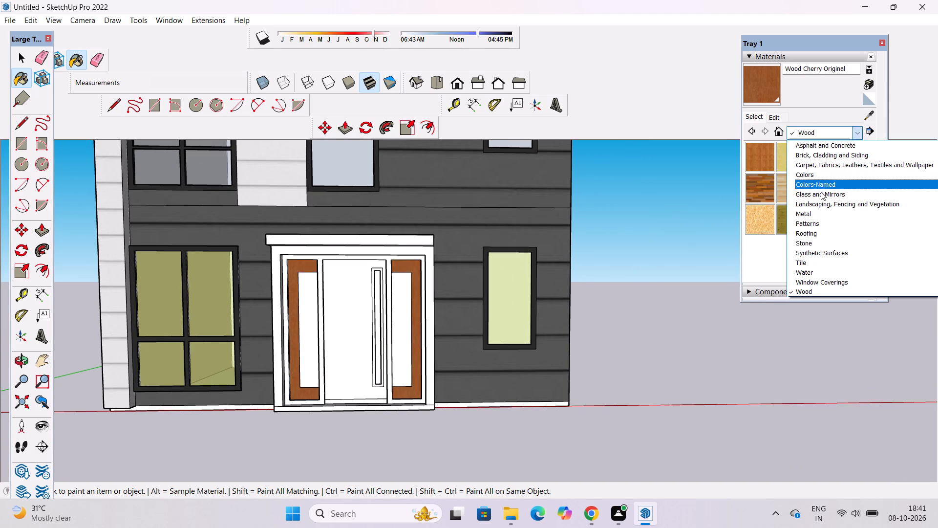
click(822, 188)
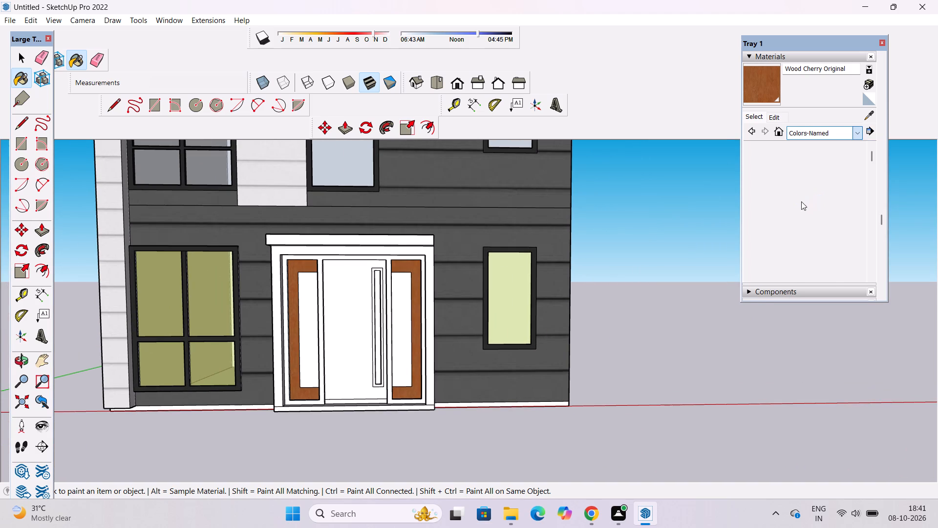
scroll(801, 201, down, 10)
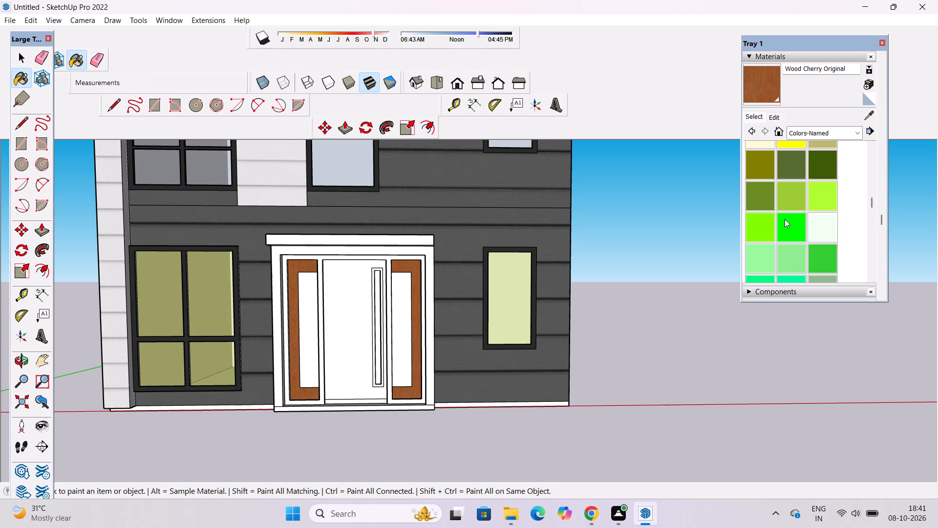
scroll(784, 220, down, 8)
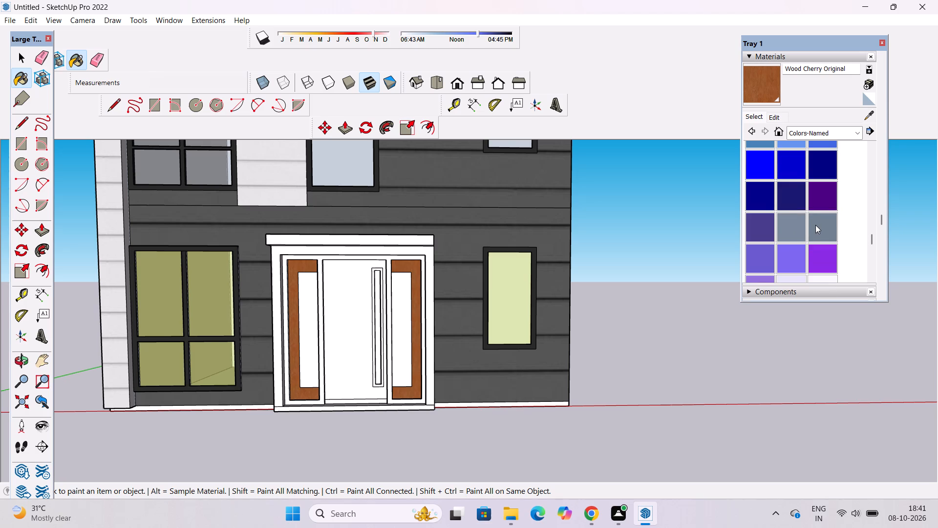
click(788, 230)
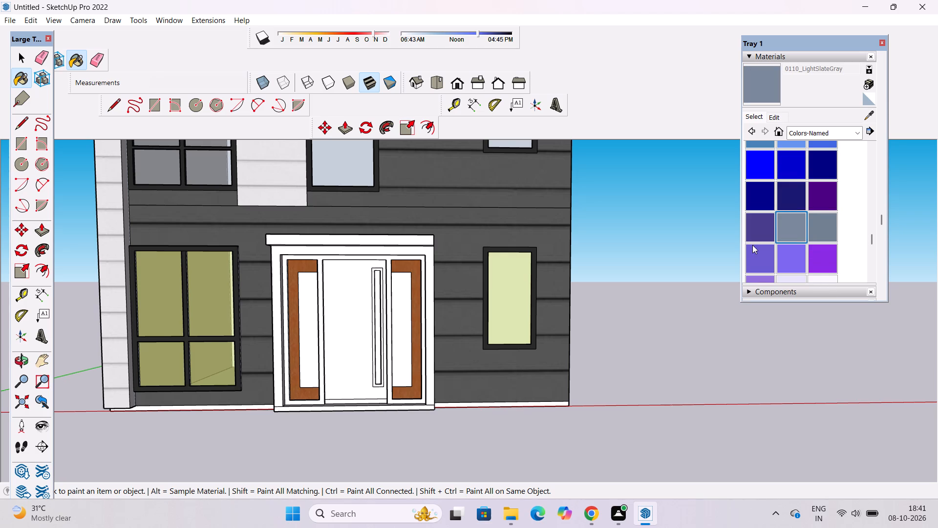
scroll(638, 254, down, 5)
scroll(491, 250, up, 10)
click(496, 242)
click(508, 260)
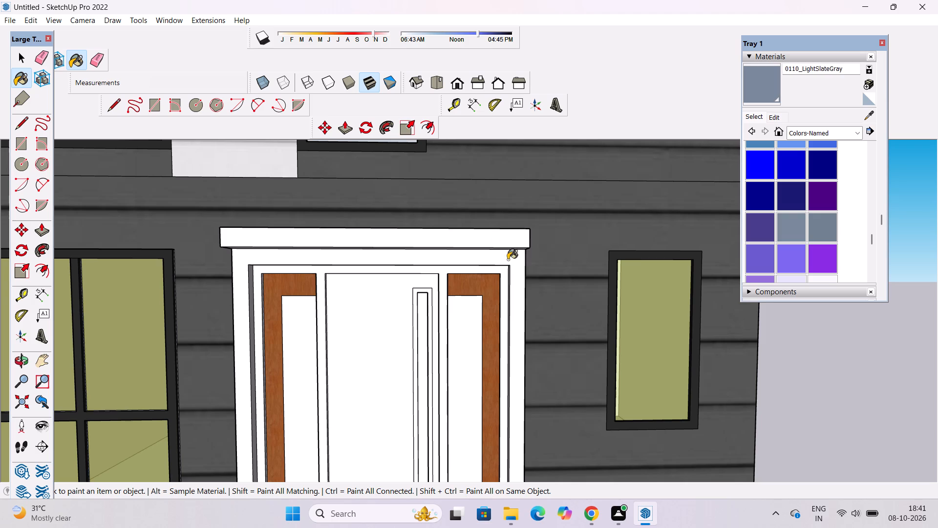
scroll(435, 232, down, 10)
scroll(437, 247, up, 9)
click(444, 248)
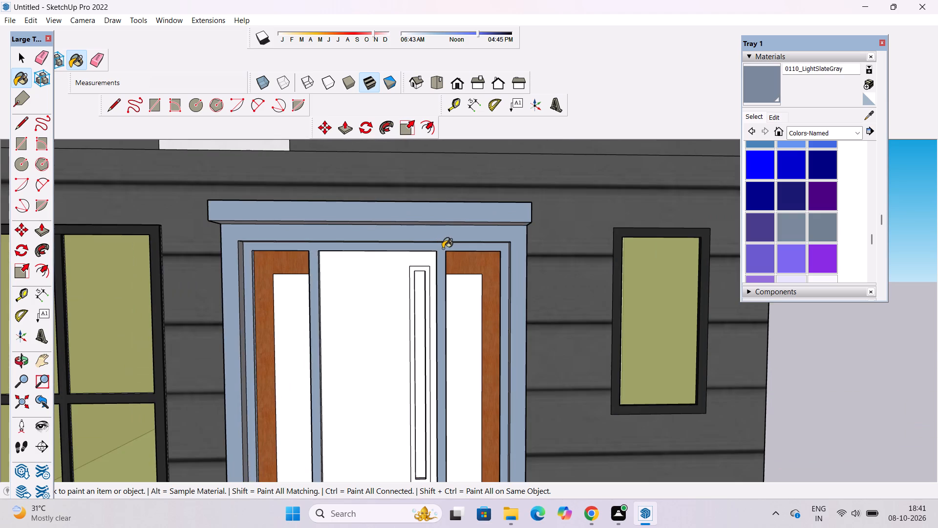
scroll(443, 248, down, 5)
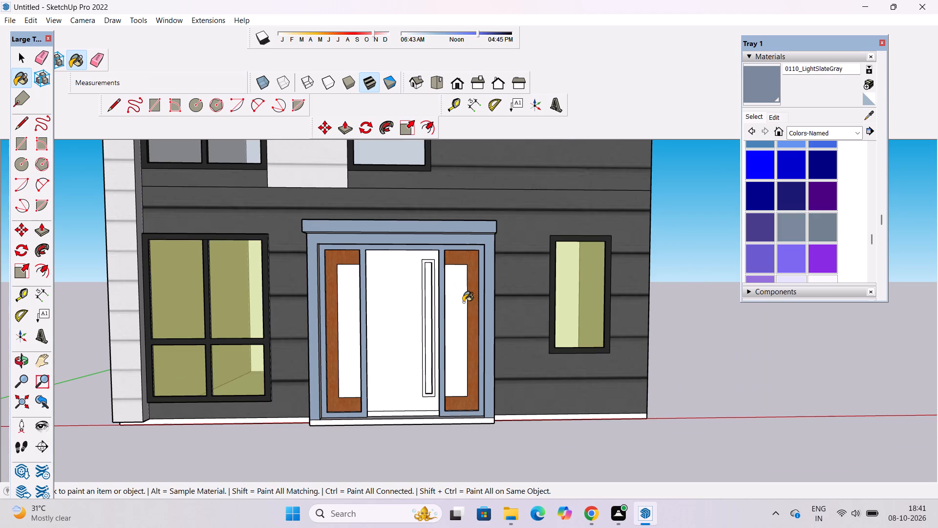
Darken the colour of the 0110_LightSlateGray material used on the entrance surround.
click(780, 117)
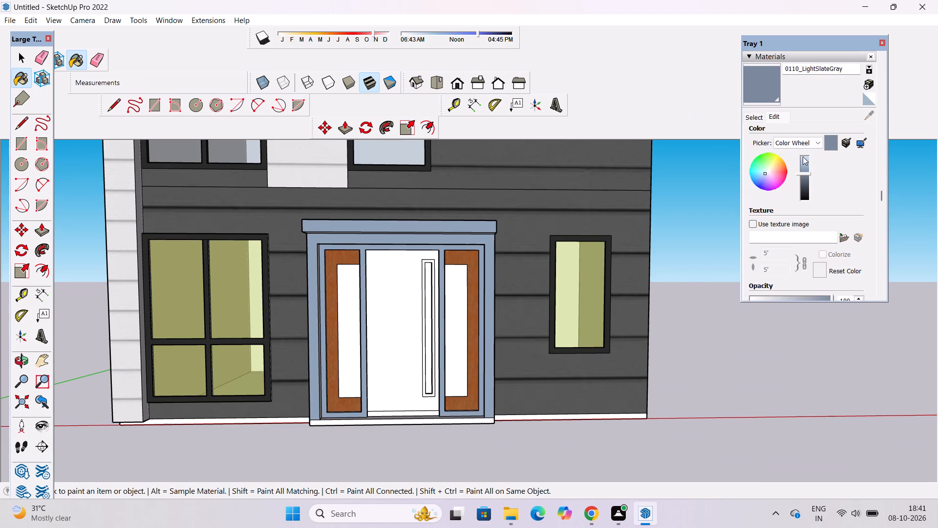
click(804, 179)
scroll(389, 303, down, 5)
scroll(367, 315, up, 2)
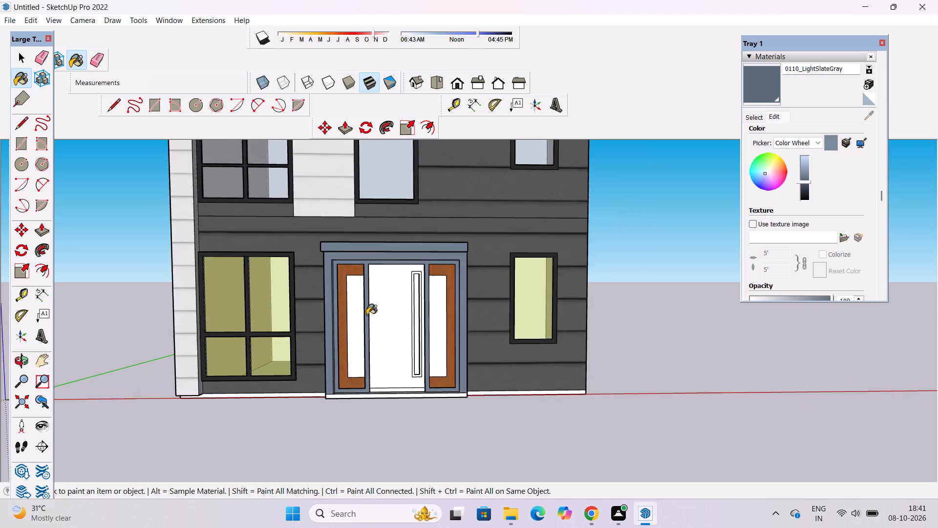
scroll(367, 315, up, 2)
Paint the top face of the entrance header and the surround's left outer side with the darkened 0110_LightSlateGray.
key(space)
key(o)
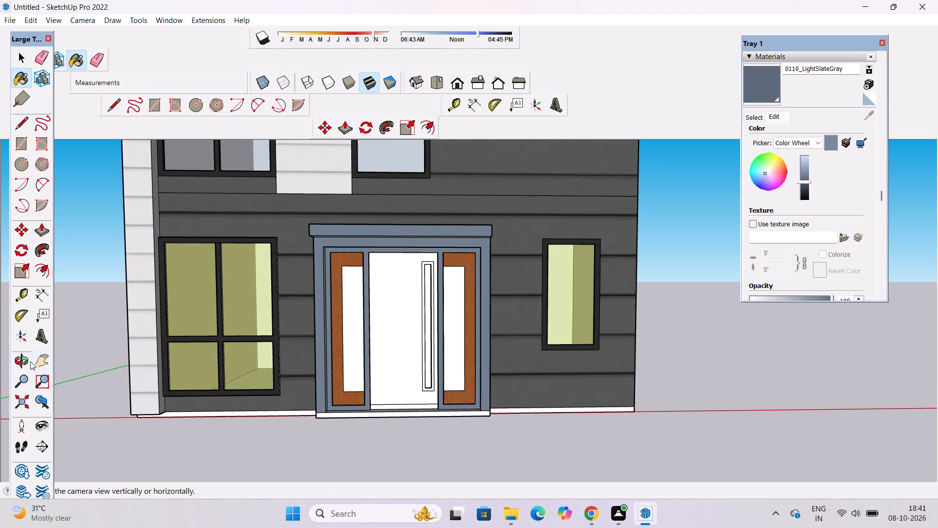
click(18, 360)
drag(316, 278, 380, 428)
drag(357, 315, 447, 264)
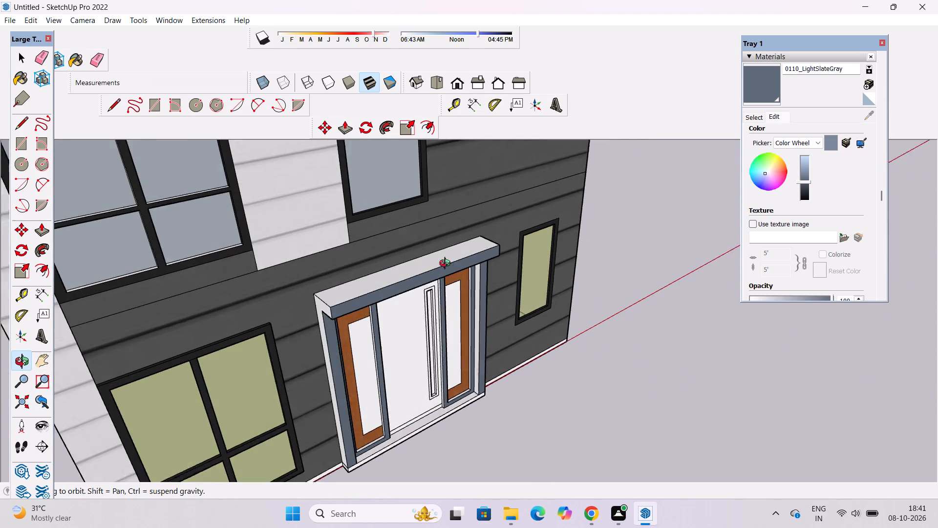
drag(447, 264, 460, 253)
click(776, 89)
click(433, 257)
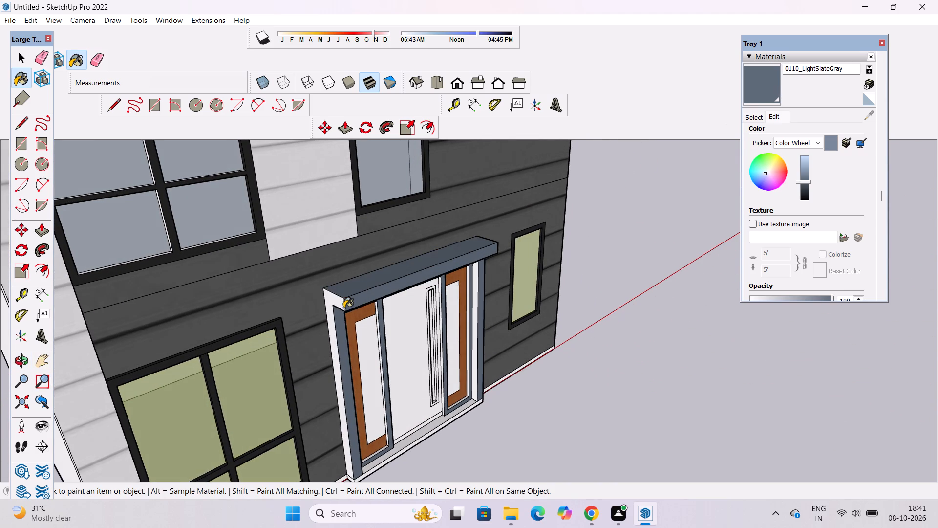
click(329, 304)
scroll(335, 295, down, 5)
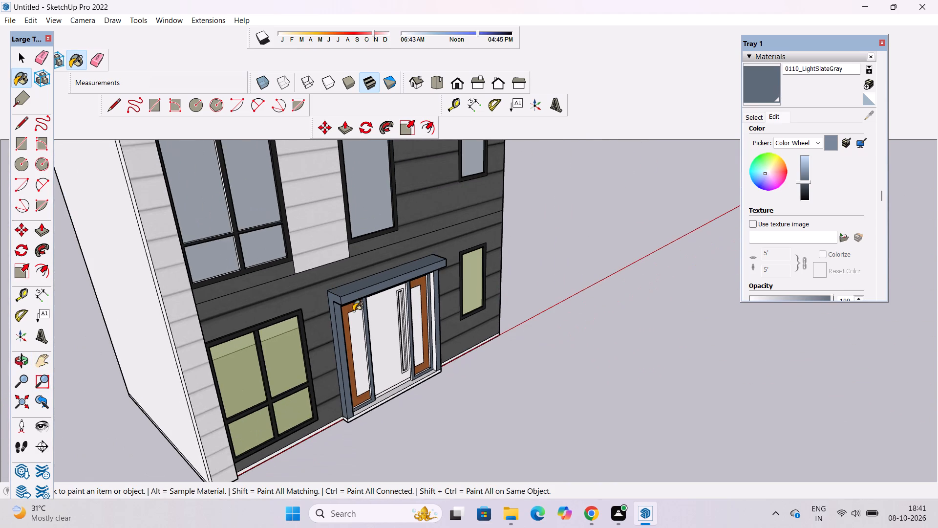
scroll(368, 340, up, 5)
Paint the right outer side of the entrance header and surround with 0110_LightSlateGray.
key(o)
drag(528, 306, 435, 300)
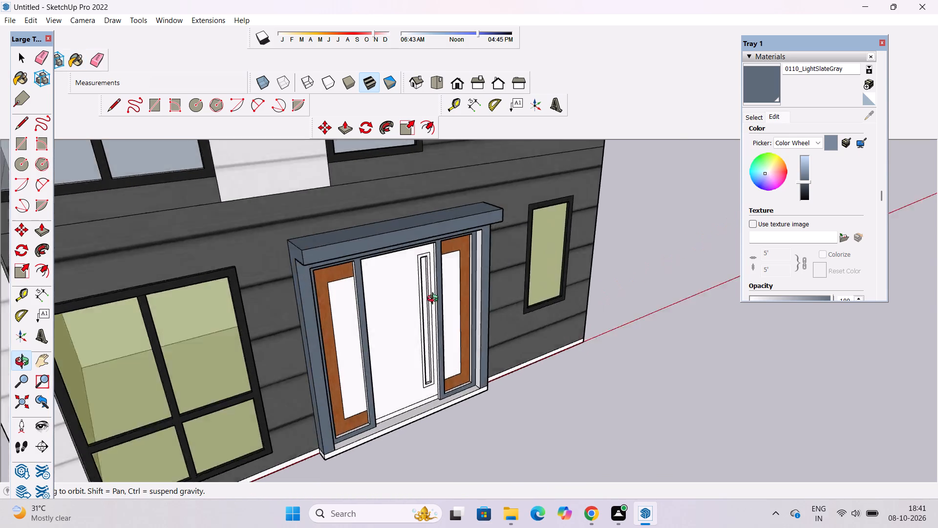
drag(435, 300, 306, 279)
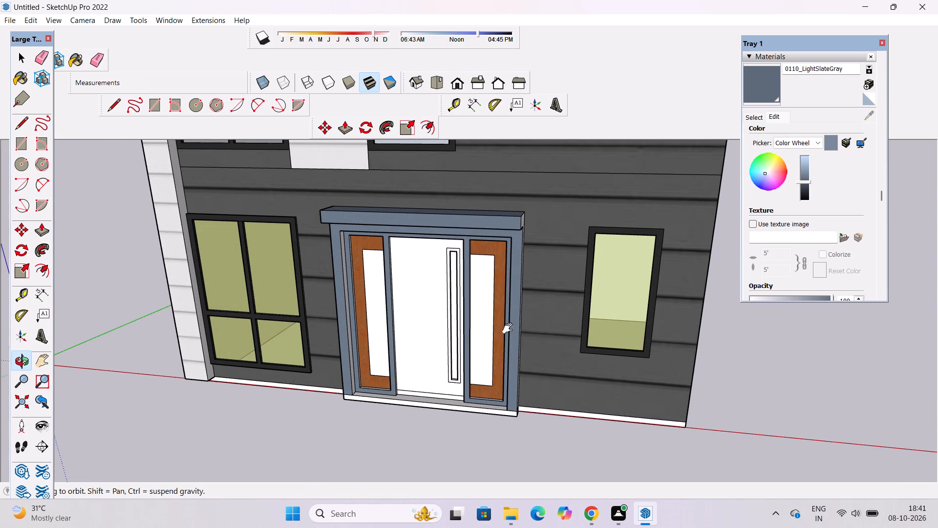
shift+drag(510, 329, 333, 319)
scroll(347, 293, up, 3)
drag(490, 302, 448, 310)
shift+drag(446, 299, 467, 341)
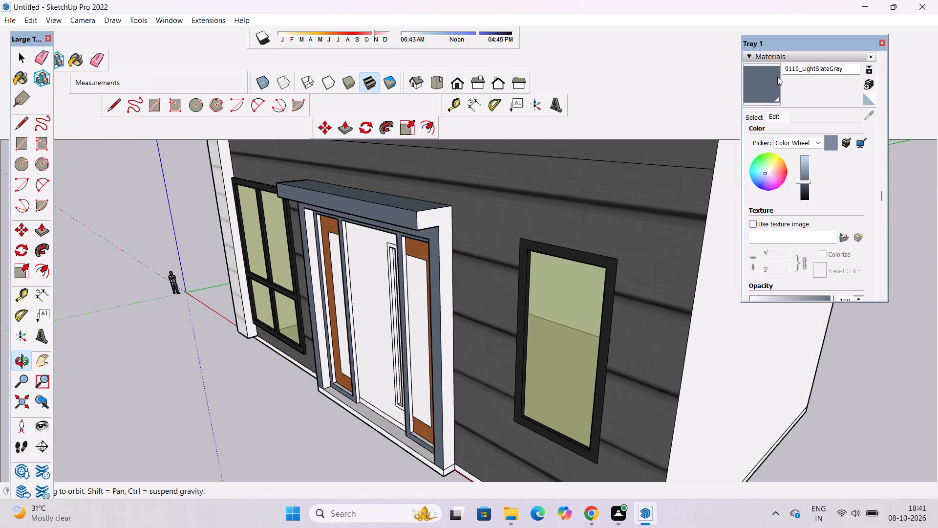
click(773, 78)
scroll(466, 300, up, 4)
click(435, 217)
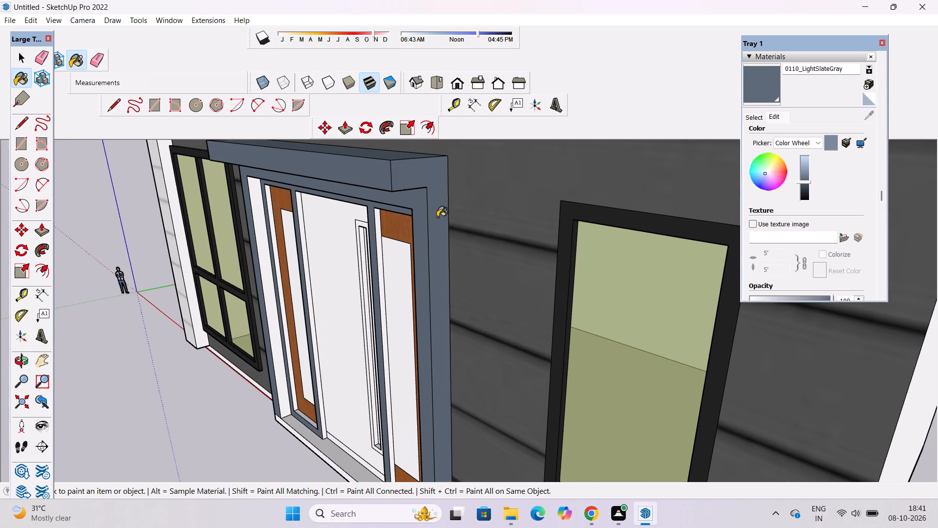
Paint the underside of the entrance header and the outer frame's top reveal with 0110_LightSlateGray.
key(o)
scroll(434, 227, down, 4)
drag(375, 325, 548, 190)
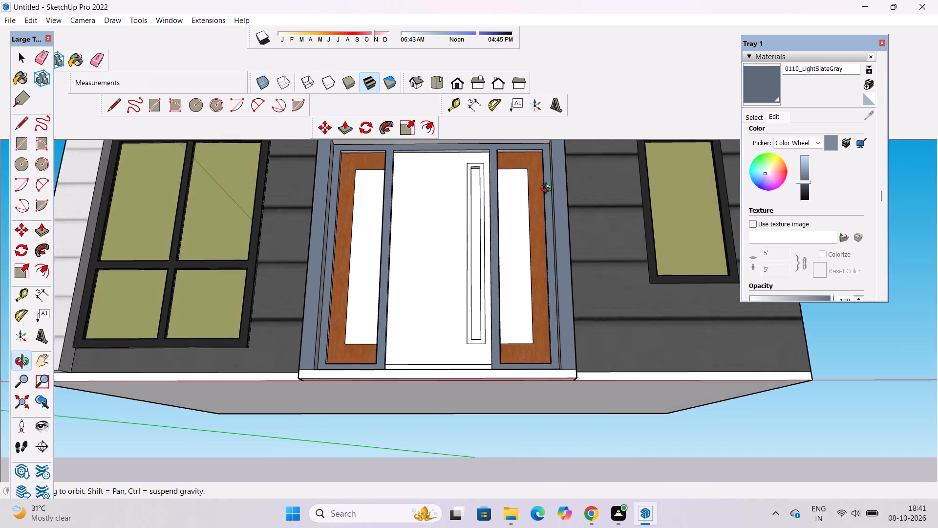
drag(548, 190, 549, 190)
scroll(530, 195, down, 3)
shift+drag(500, 194, 469, 215)
drag(469, 216, 431, 226)
drag(431, 226, 429, 255)
scroll(429, 255, down, 2)
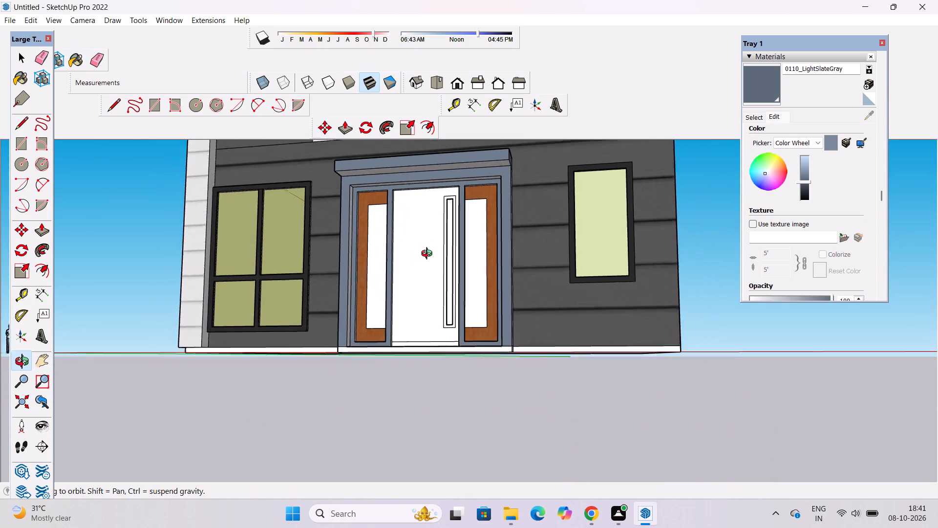
scroll(429, 255, down, 2)
scroll(423, 196, up, 5)
shift+drag(421, 201, 402, 284)
drag(402, 281, 404, 226)
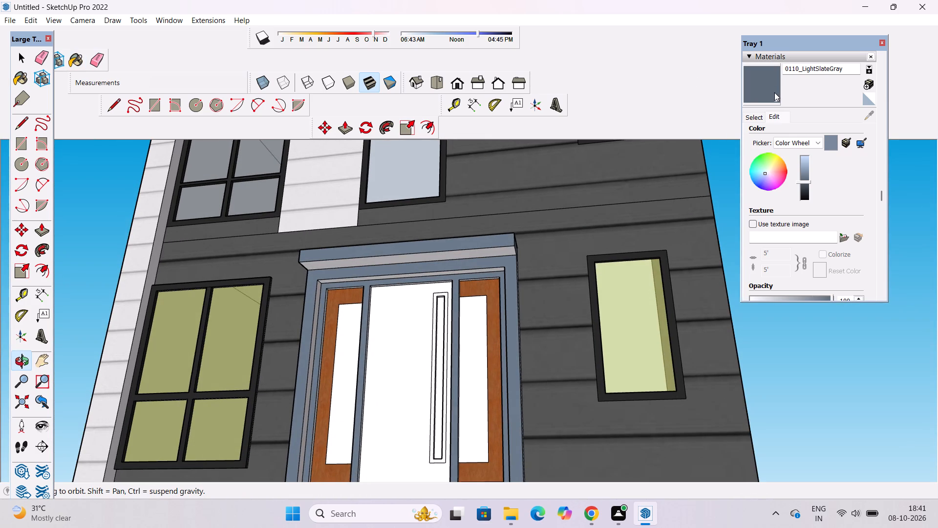
click(773, 92)
scroll(508, 250, up, 5)
click(508, 250)
scroll(506, 193, down, 5)
scroll(477, 265, up, 8)
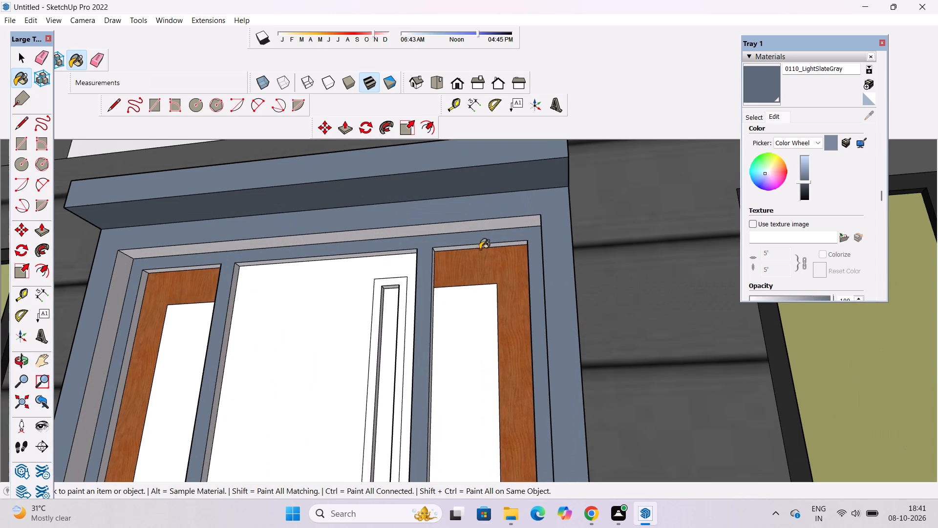
click(494, 227)
Paint the right and left inner reveals of the outer entrance frame with 0110_LightSlateGray.
scroll(504, 202, down, 5)
key(o)
scroll(462, 216, down, 6)
drag(462, 248, 492, 416)
drag(488, 387, 567, 279)
scroll(492, 302, up, 3)
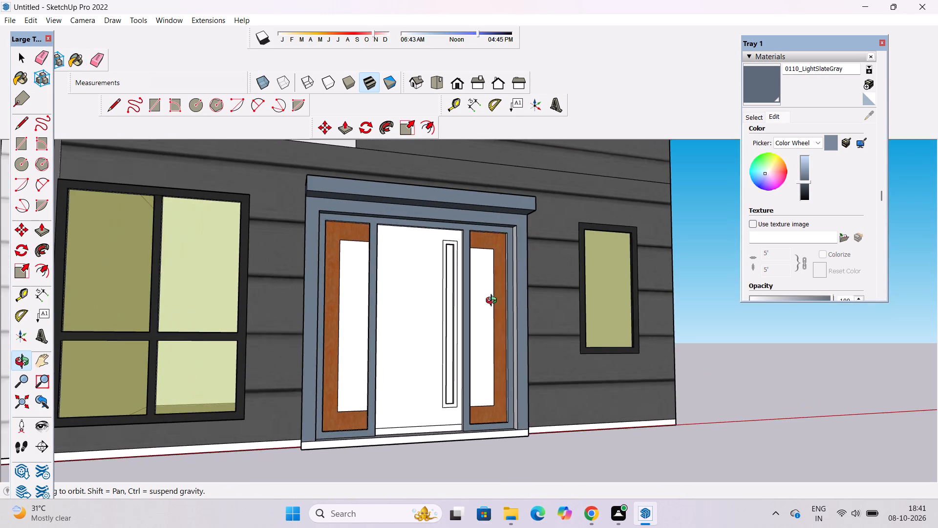
drag(496, 301, 464, 308)
click(752, 87)
scroll(481, 286, up, 6)
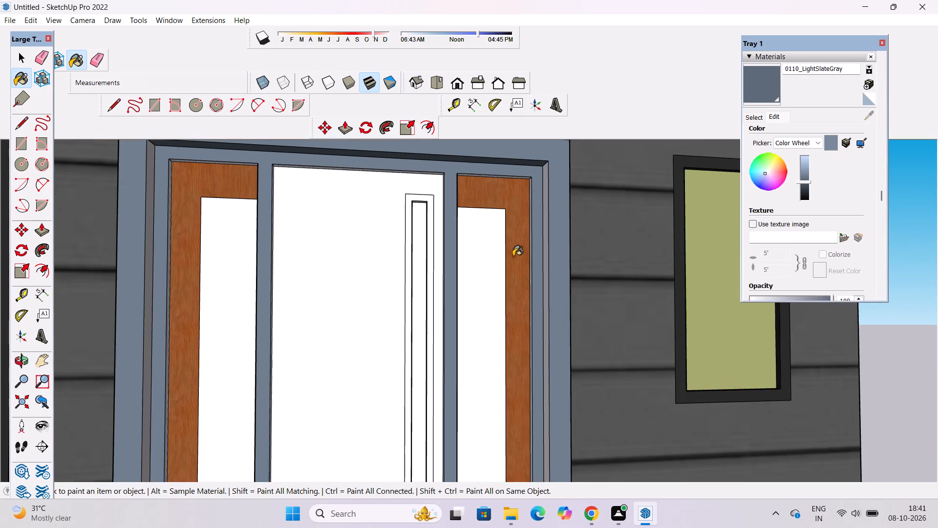
scroll(513, 256, up, 2)
click(568, 197)
scroll(231, 281, down, 6)
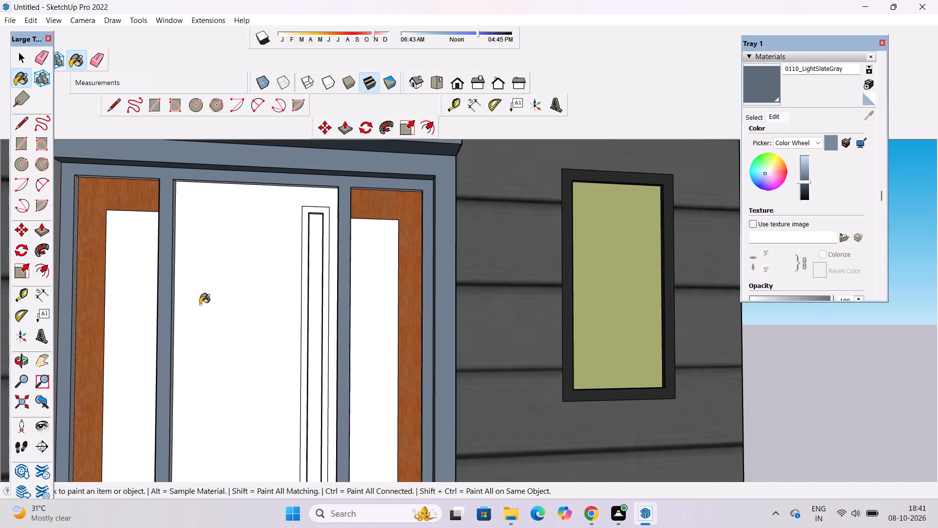
scroll(122, 303, up, 2)
scroll(195, 259, down, 3)
scroll(92, 268, up, 10)
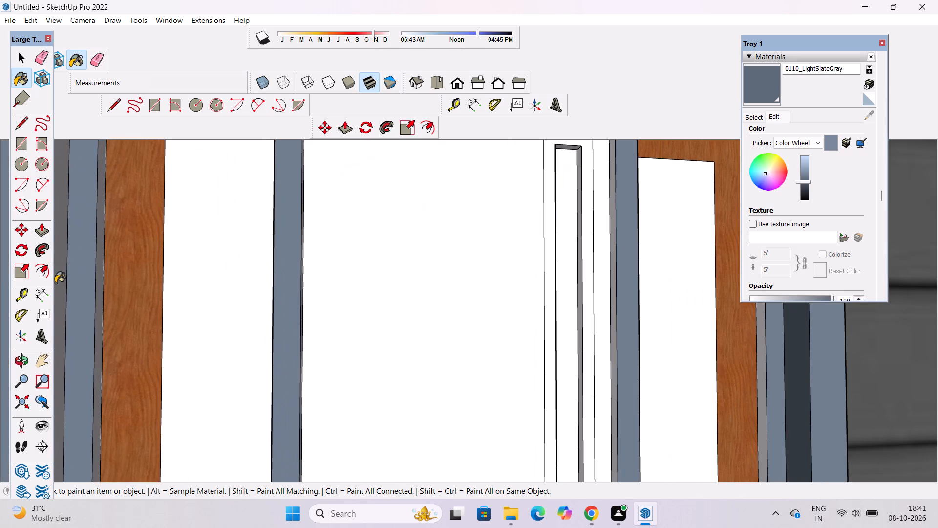
click(55, 283)
Paint the outer side reveal and top reveal around the left side panel with 0110_LightSlateGray.
click(99, 260)
scroll(103, 312, down, 10)
scroll(200, 227, up, 15)
click(174, 161)
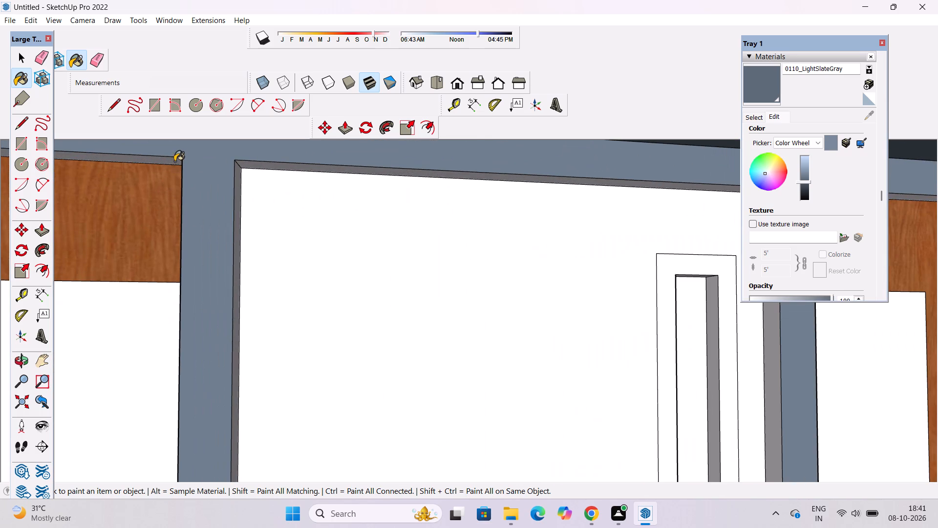
Paint the top and both side reveals around the central door leaf with 0110_LightSlateGray.
click(246, 162)
click(236, 181)
scroll(246, 181, down, 3)
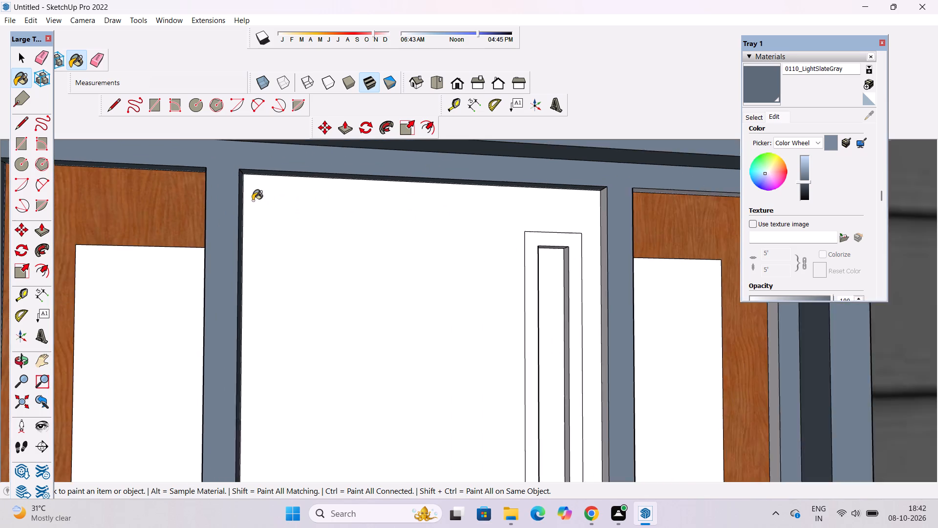
scroll(253, 200, down, 6)
scroll(479, 223, up, 6)
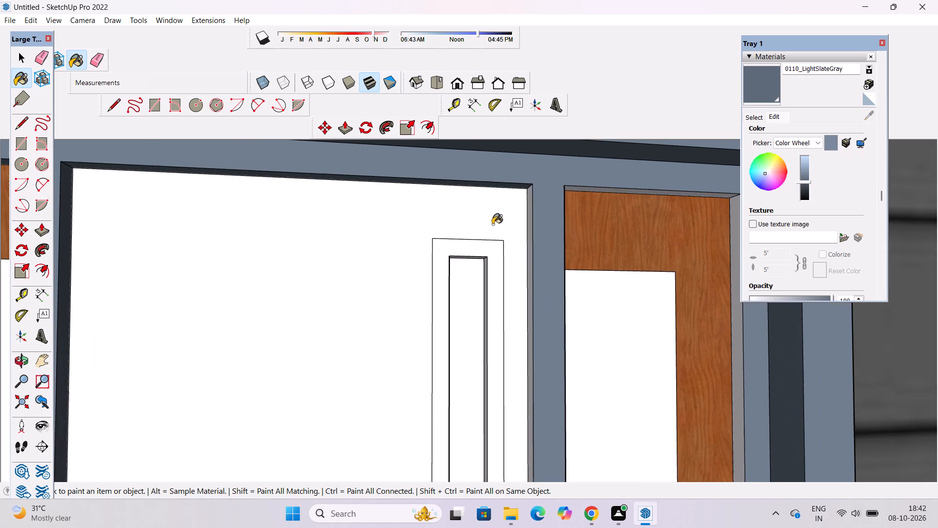
scroll(492, 224, up, 1)
click(539, 184)
scroll(393, 250, down, 5)
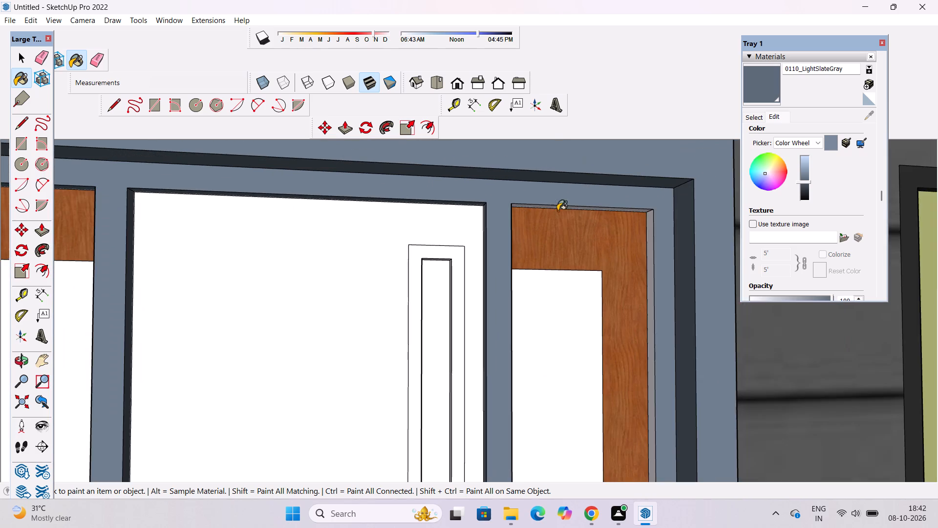
Paint the top, bottom and both side reveals around the right side panel with 0110_LightSlateGray.
scroll(603, 199, up, 4)
click(645, 216)
click(672, 227)
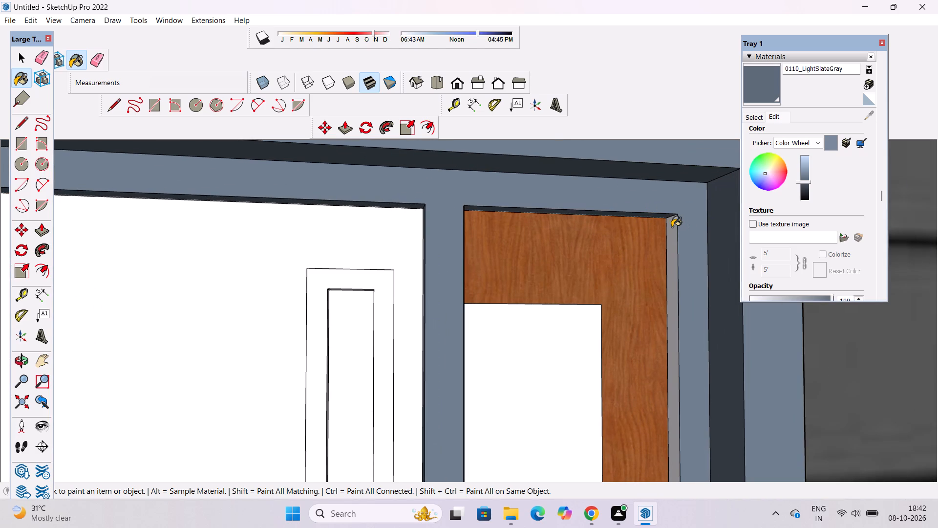
scroll(422, 224, down, 20)
scroll(422, 224, down, 3)
scroll(448, 328, up, 7)
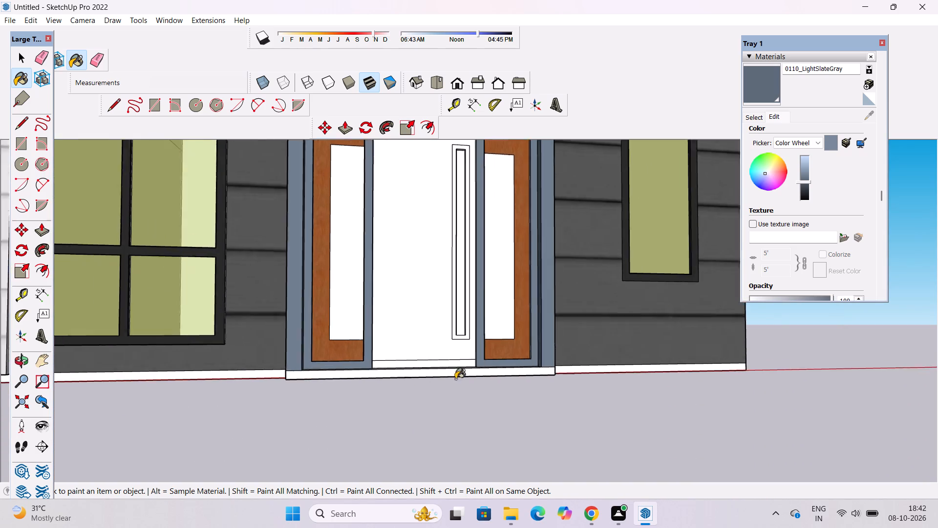
scroll(455, 379, up, 20)
scroll(455, 379, up, 4)
click(544, 409)
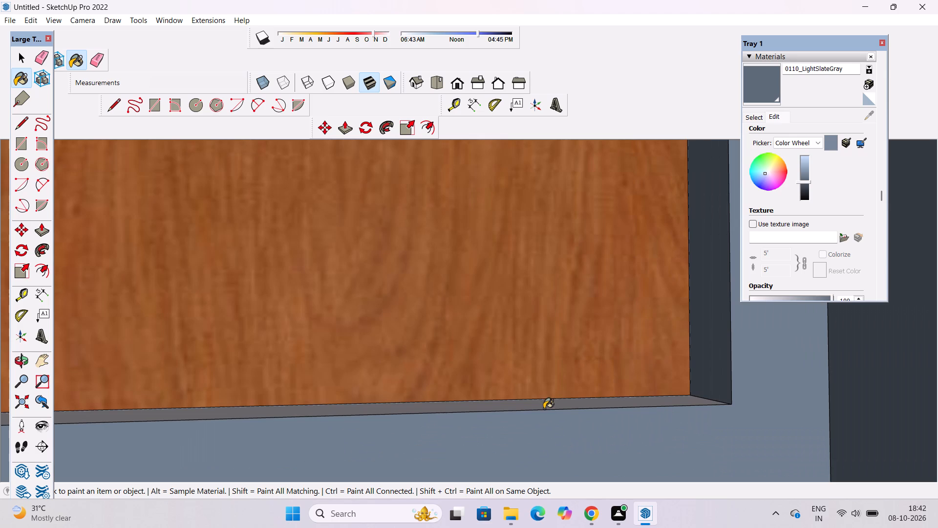
scroll(664, 358, down, 4)
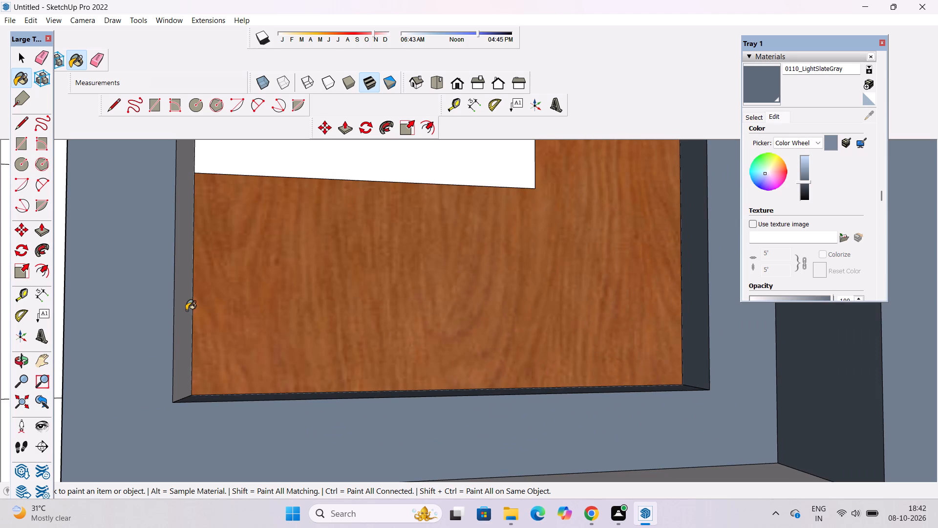
click(183, 310)
scroll(535, 284, down, 14)
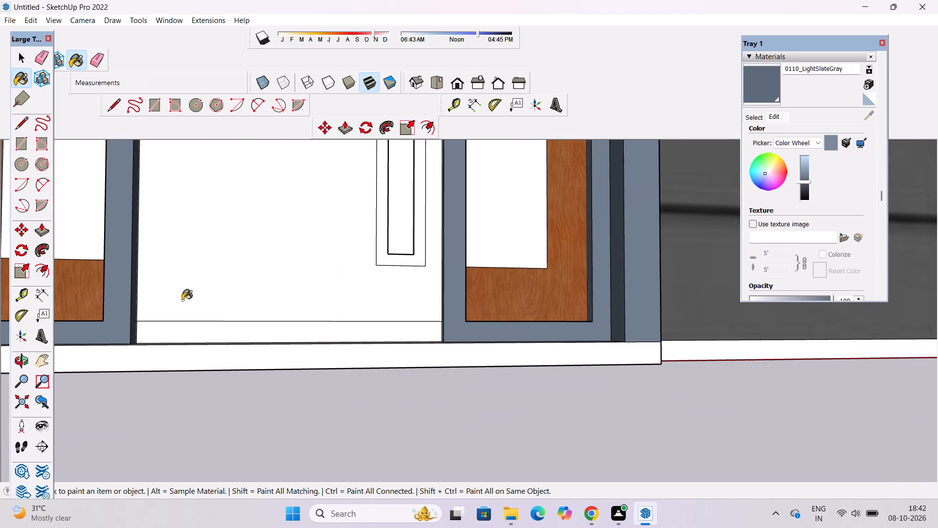
Paint the inner side reveal and bottom reveal around the left side panel with 0110_LightSlateGray.
scroll(388, 308, down, 5)
scroll(140, 287, up, 15)
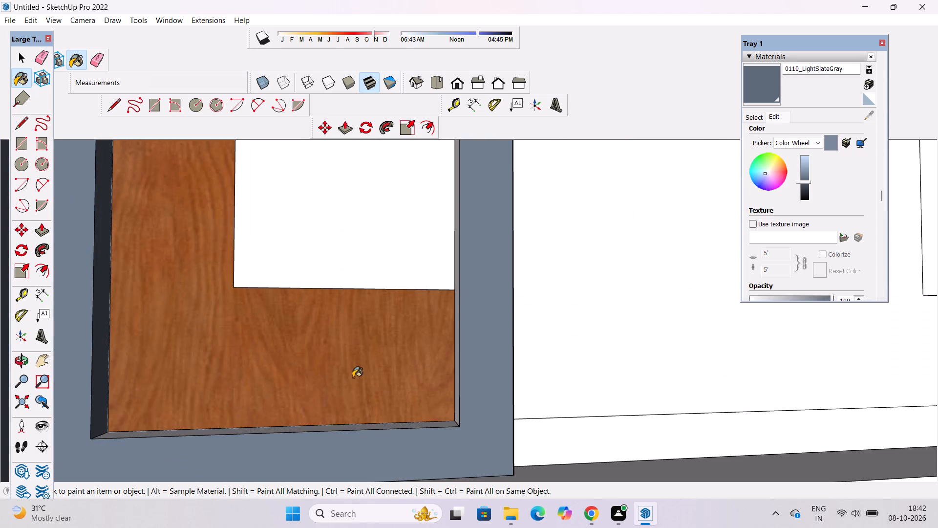
scroll(359, 400, up, 4)
scroll(431, 406, up, 4)
click(546, 388)
click(502, 455)
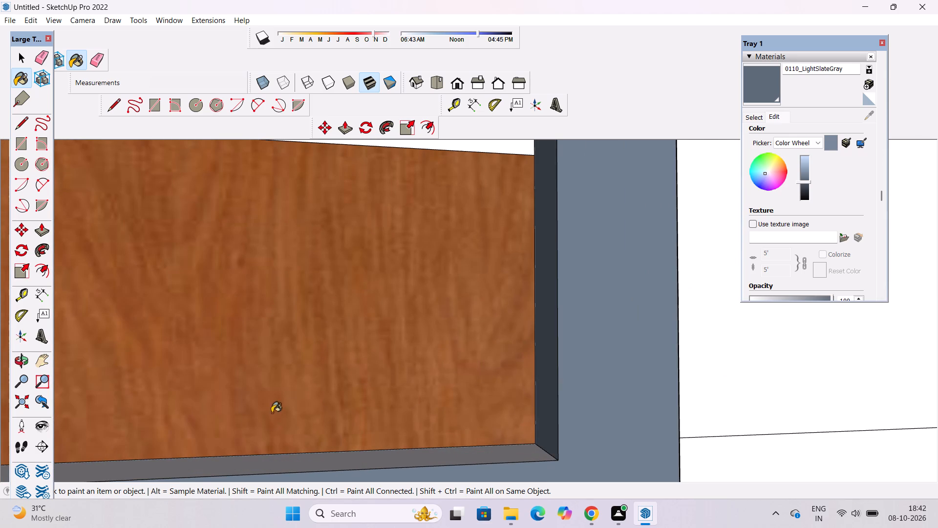
scroll(267, 423, down, 20)
scroll(267, 423, down, 5)
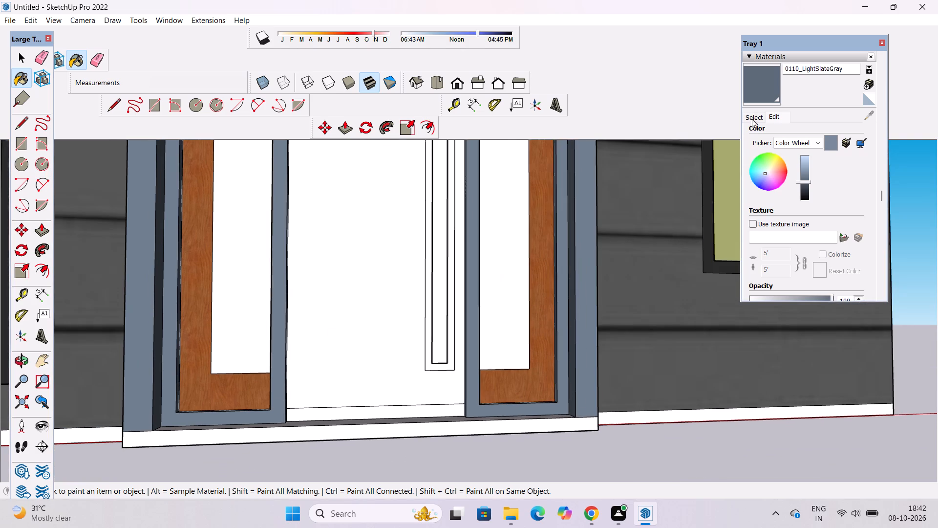
Paint the glass panes of both entrance side panels with Translucent Glass Gray from the Glass and Mirrors collection.
click(752, 115)
click(812, 136)
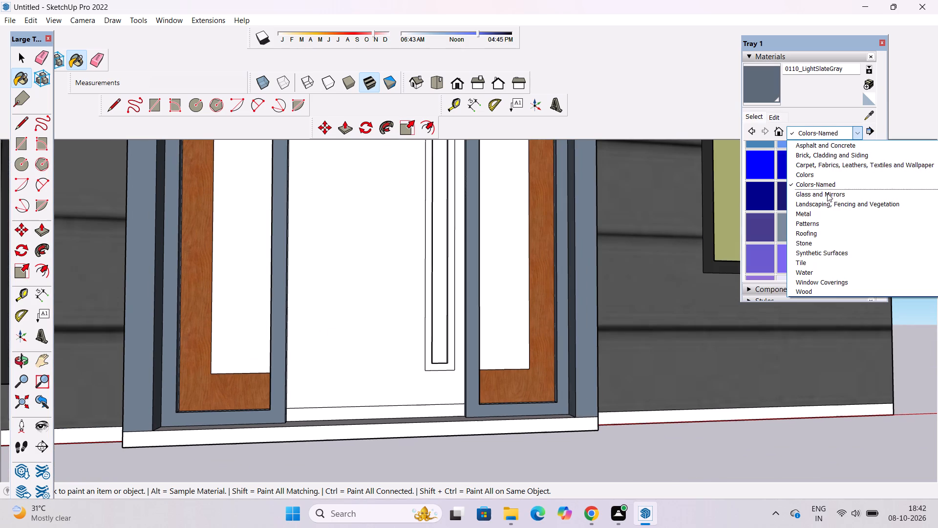
click(827, 194)
click(862, 190)
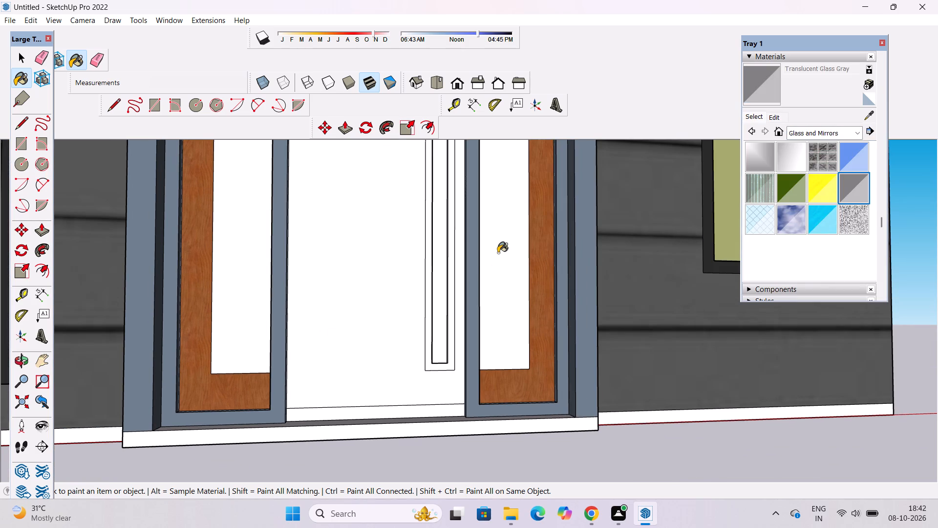
click(498, 253)
click(227, 261)
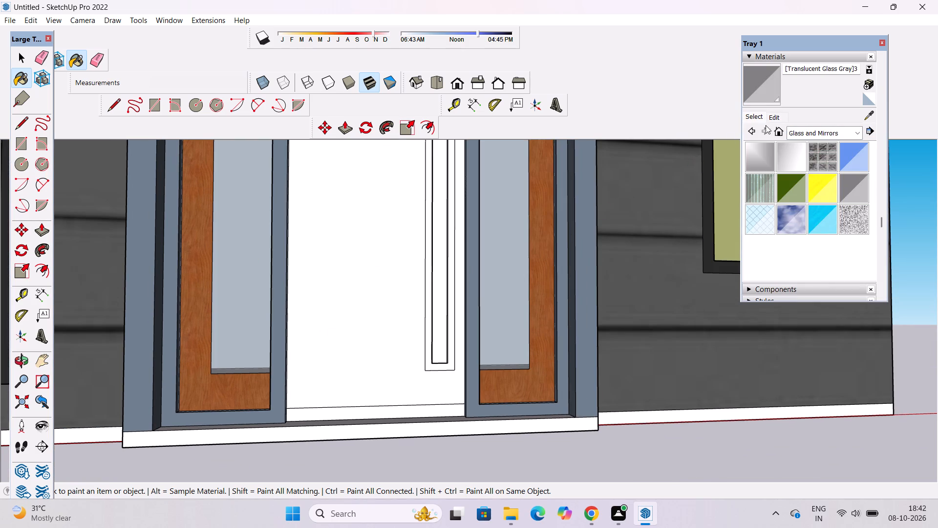
Fine-tune the colour brightness of the side panes' Translucent Glass Gray material.
click(774, 119)
click(804, 176)
click(806, 170)
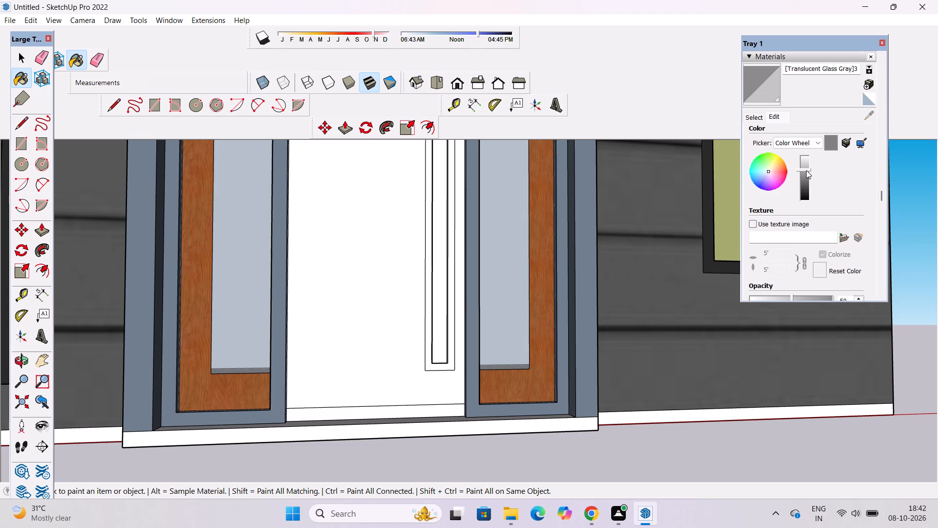
click(805, 174)
click(805, 177)
Examine the painted entrance and the whole front facade for surfaces still lacking a material.
key(o)
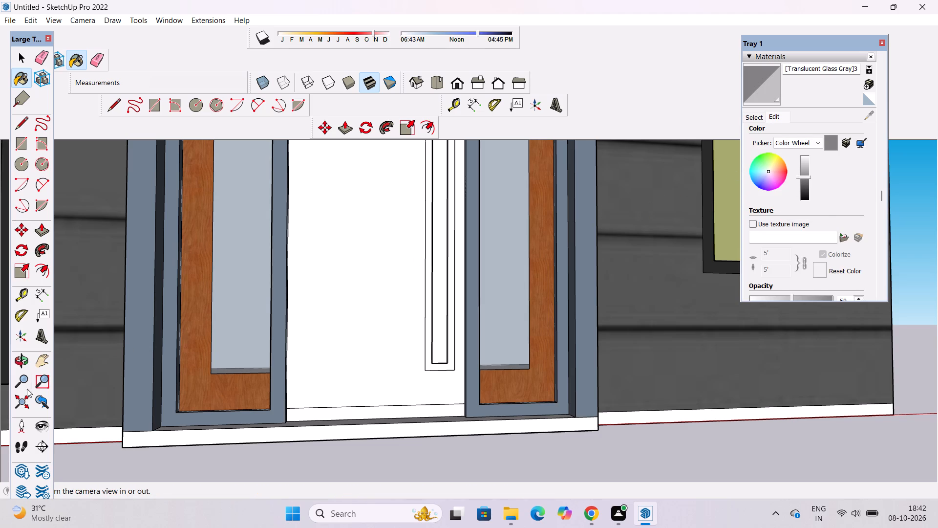
drag(20, 361, 24, 356)
scroll(313, 288, down, 6)
drag(450, 256, 464, 254)
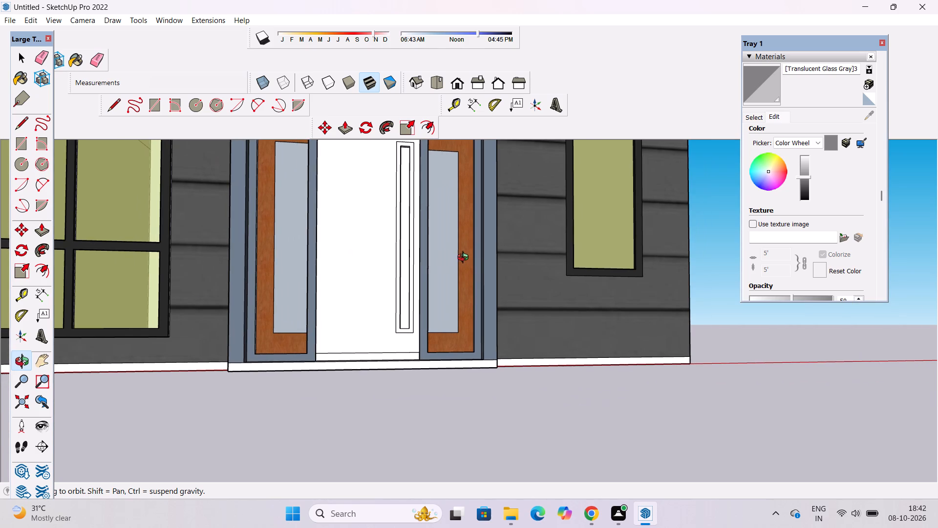
scroll(485, 250, down, 1)
click(489, 252)
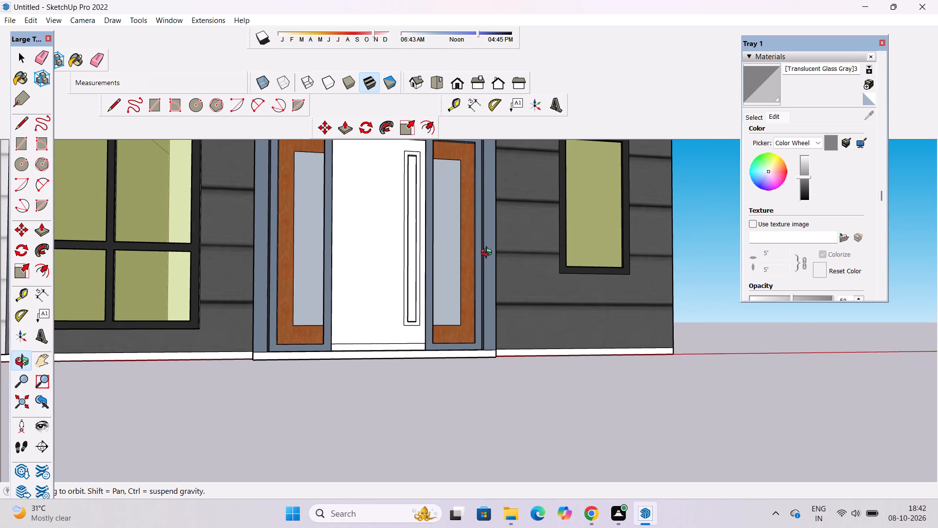
scroll(433, 281, down, 7)
scroll(432, 283, up, 2)
scroll(427, 291, down, 5)
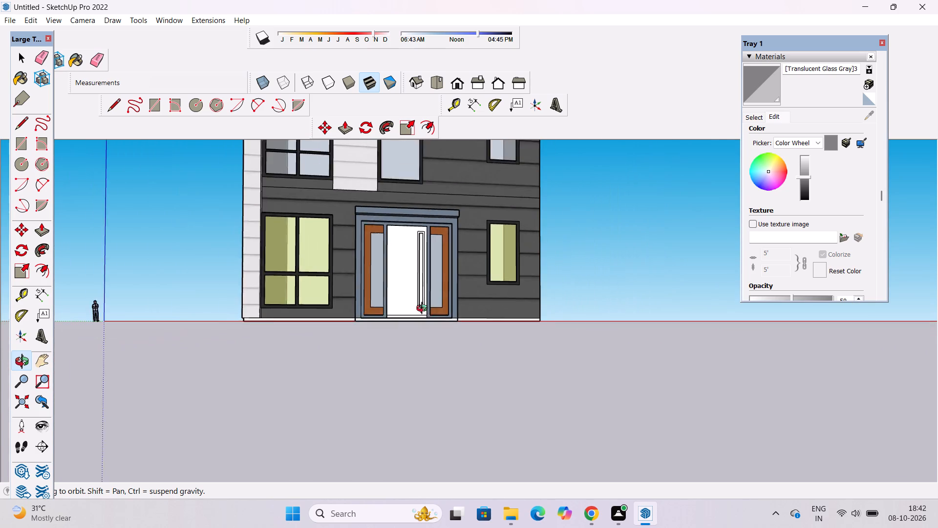
scroll(424, 309, down, 2)
drag(482, 317, 473, 351)
scroll(471, 330, down, 3)
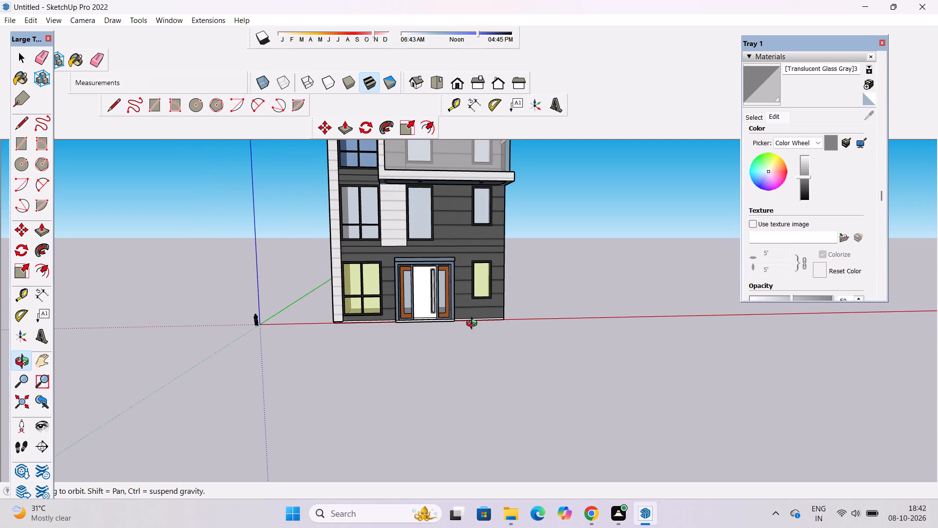
scroll(474, 325, down, 5)
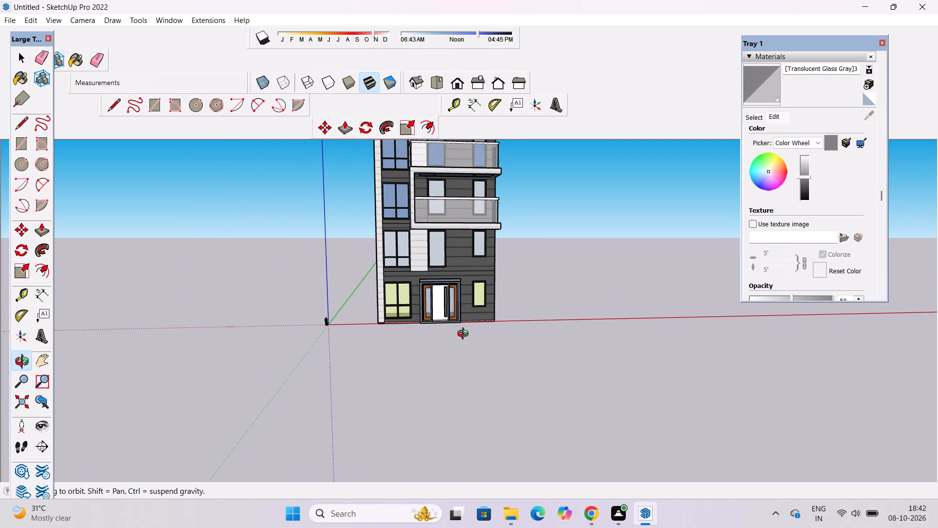
scroll(452, 353, down, 3)
drag(455, 361, 452, 373)
scroll(452, 373, down, 3)
drag(453, 380, 455, 371)
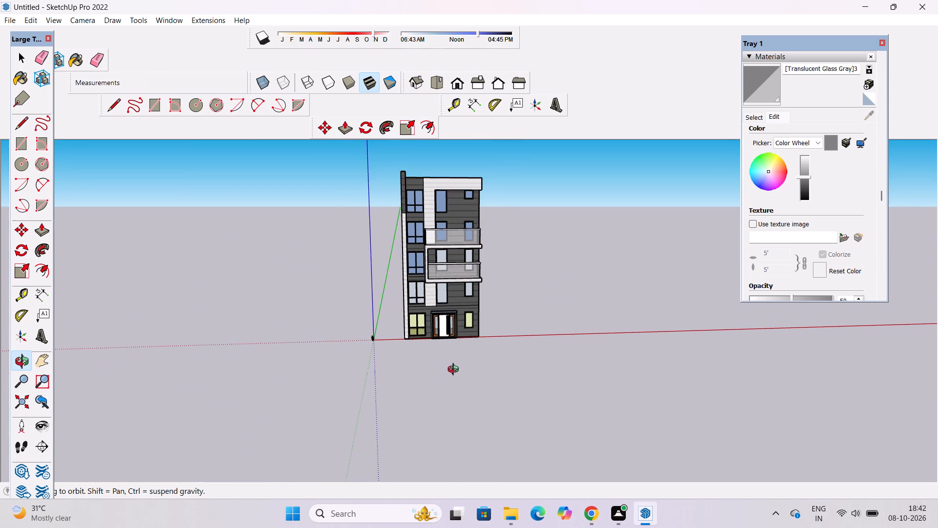
drag(455, 371, 460, 350)
scroll(454, 254, up, 5)
shift+drag(507, 269, 495, 306)
drag(520, 322, 459, 316)
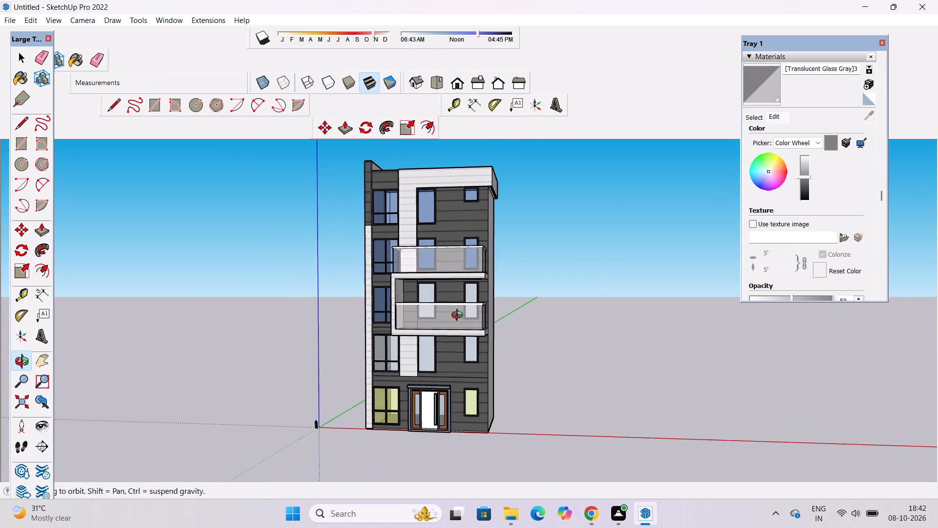
scroll(456, 316, up, 3)
shift+drag(453, 317, 478, 327)
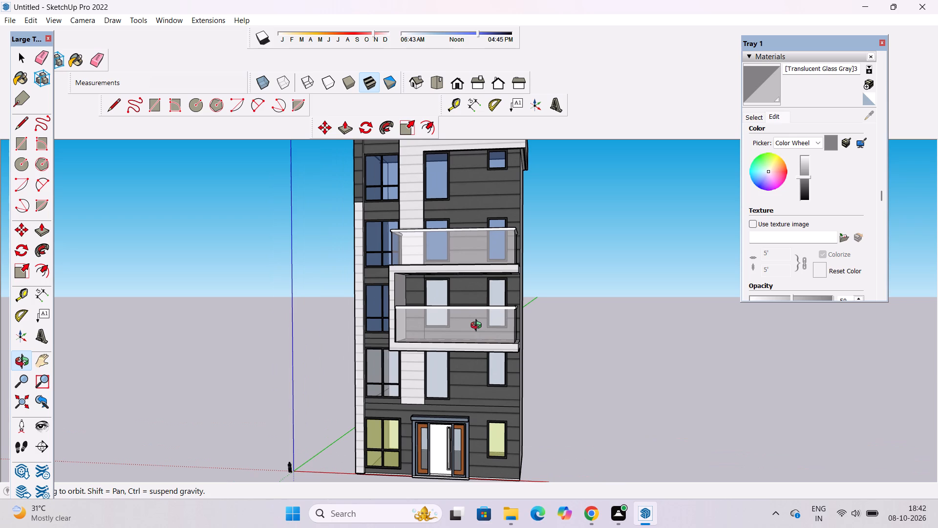
scroll(482, 327, down, 1)
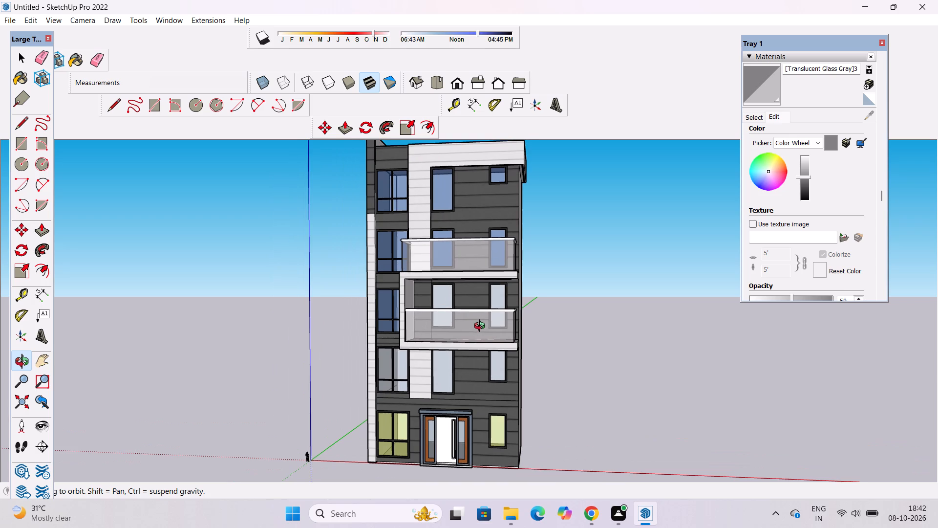
scroll(482, 327, down, 2)
scroll(482, 327, up, 3)
scroll(482, 327, down, 3)
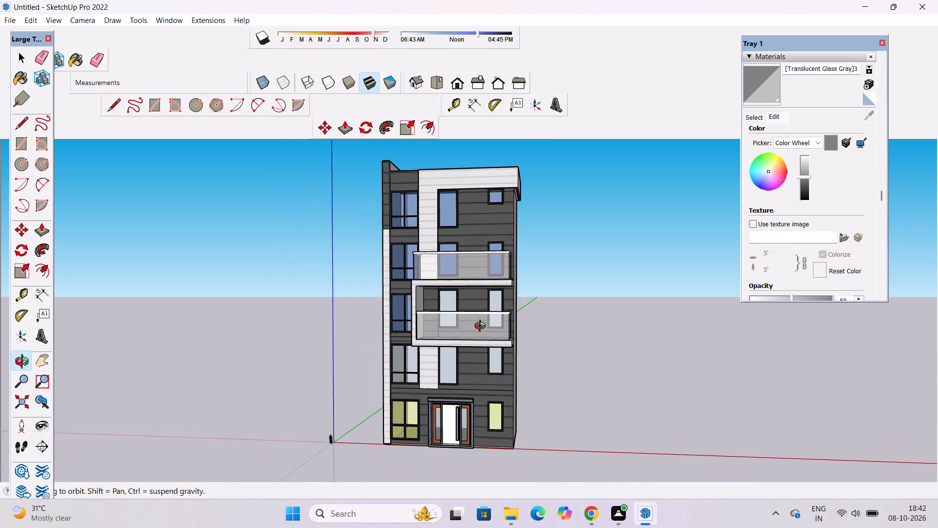
Examine the upper balconies and the building's side wall from an angled viewpoint.
shift+drag(488, 317, 510, 355)
scroll(507, 302, up, 5)
drag(641, 306, 456, 241)
drag(621, 238, 606, 242)
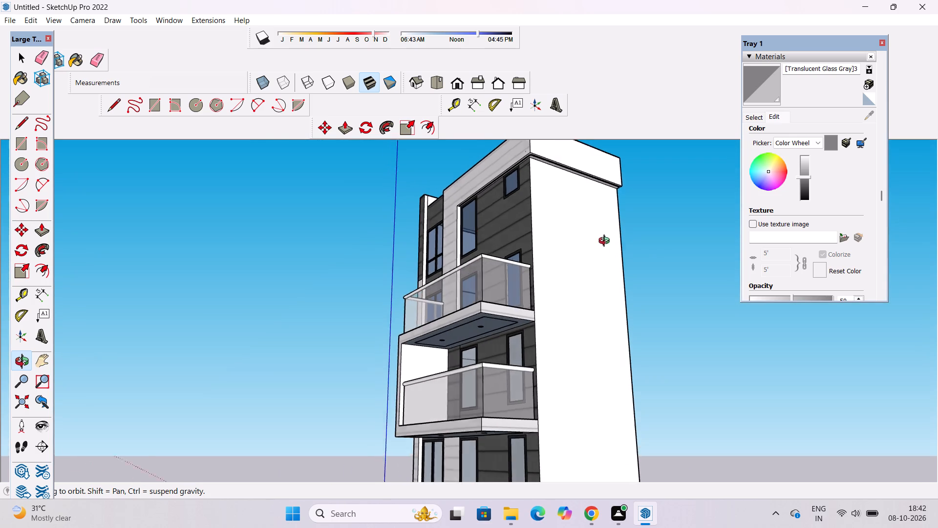
drag(606, 242, 583, 251)
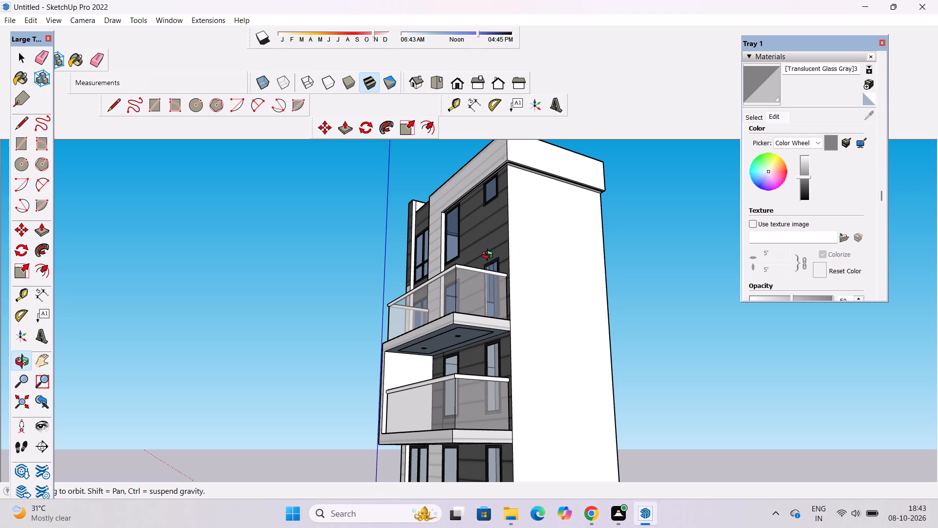
scroll(484, 256, down, 2)
drag(466, 262, 508, 252)
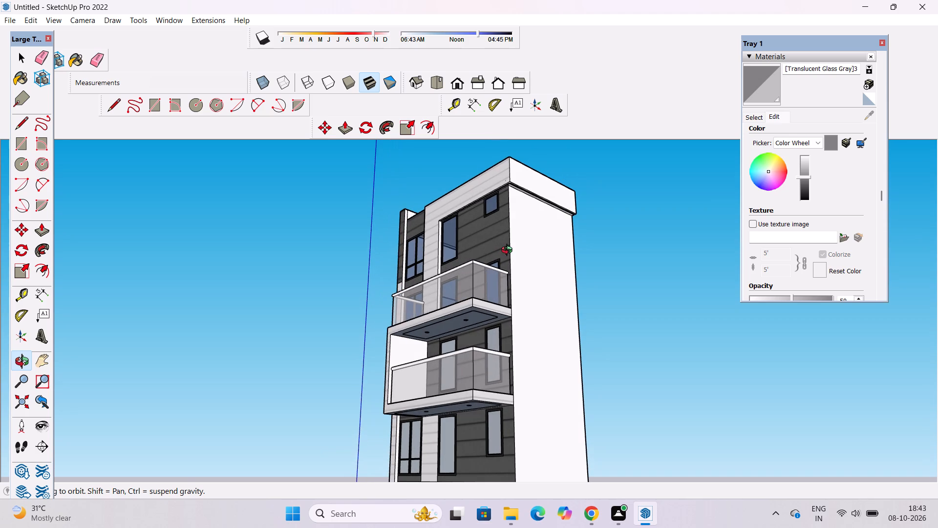
scroll(504, 251, down, 6)
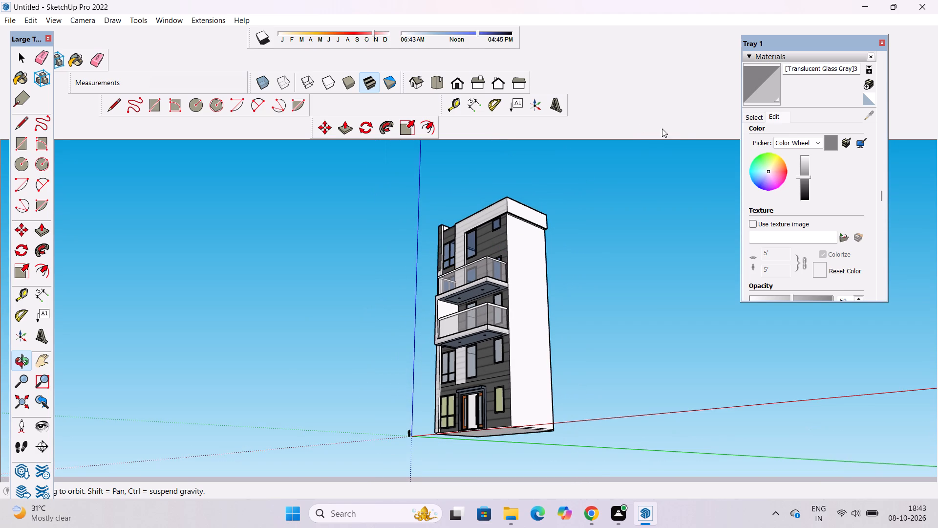
Paint the inner face of the lower balcony's end wall with Cladding Siding White from Brick, Cladding and Siding.
drag(574, 294, 564, 420)
scroll(499, 349, up, 11)
drag(498, 305, 381, 217)
drag(381, 217, 393, 245)
shift+drag(395, 246, 424, 297)
shift+drag(426, 296, 478, 302)
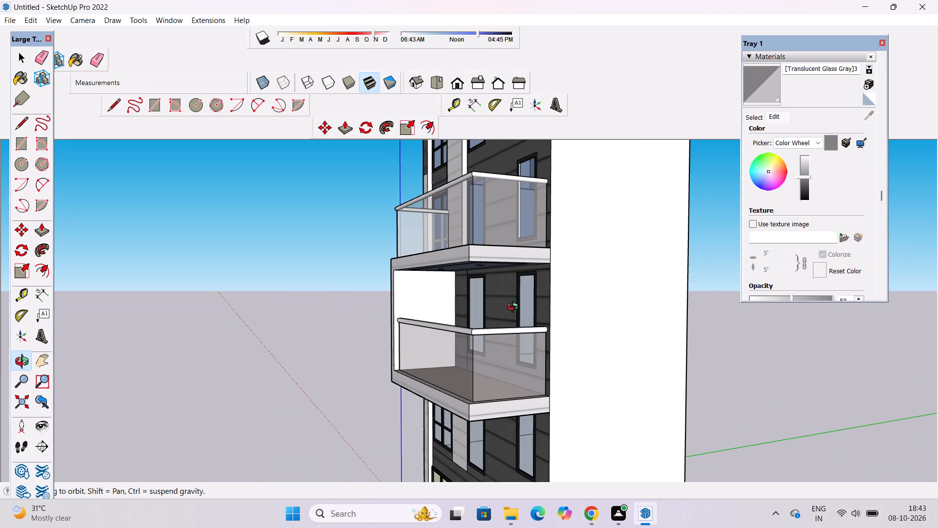
click(756, 115)
click(813, 135)
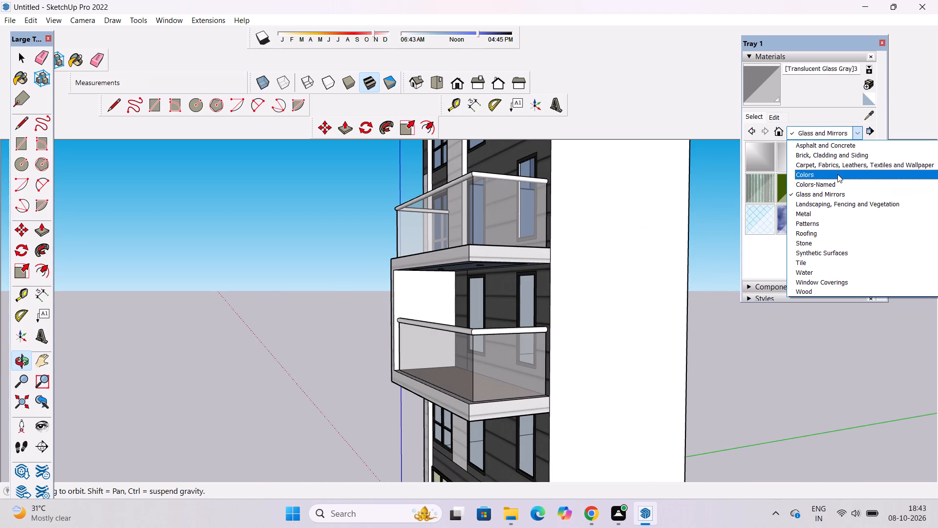
click(837, 150)
click(792, 247)
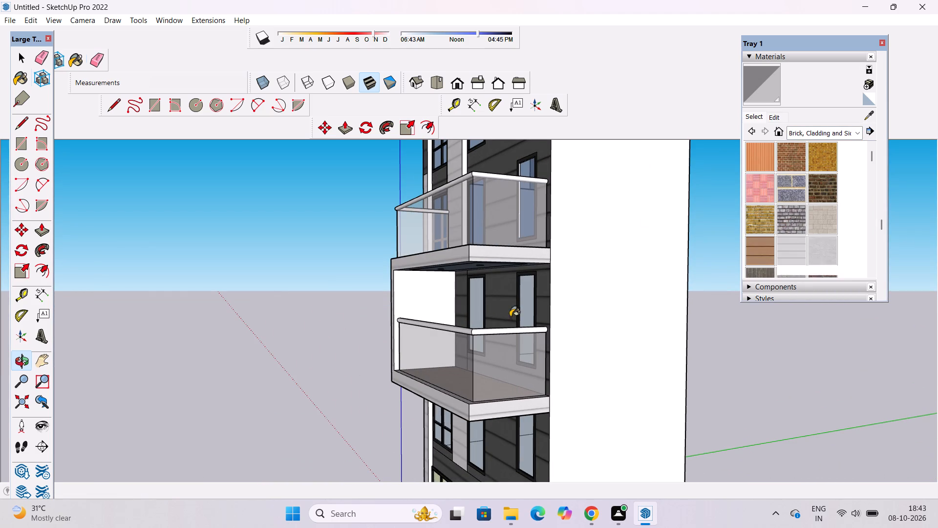
click(435, 290)
Set the balcony end wall's Cladding Siding White texture size to 30'.
click(776, 117)
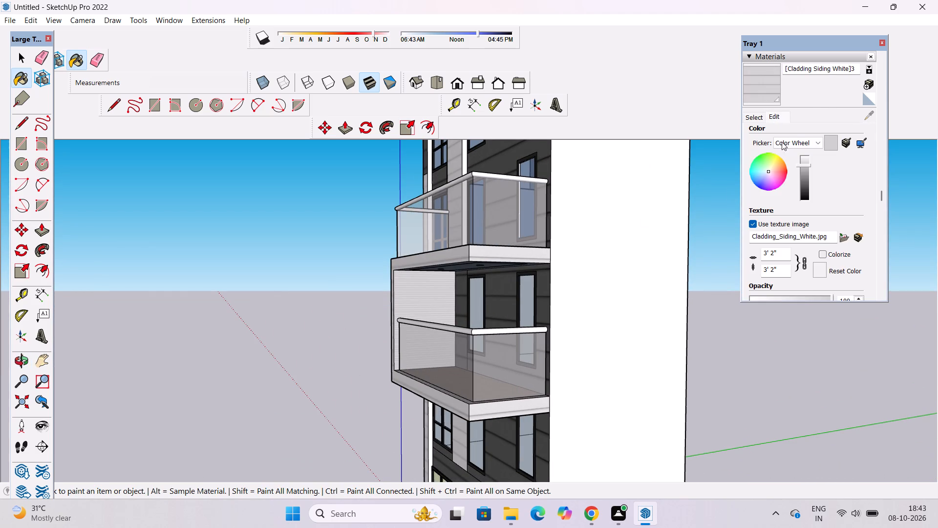
click(781, 268)
key(BackSpace)
key(BackSpace)
key(BackSpace)
key(BackSpace)
key(BackSpace)
key(BackSpace)
key(BackSpace)
key(BackSpace)
key(BackSpace)
key(BackSpace)
key(BackSpace)
key(BackSpace)
key(BackSpace)
key(BackSpace)
key(BackSpace)
text(50')
key(BackSpace)
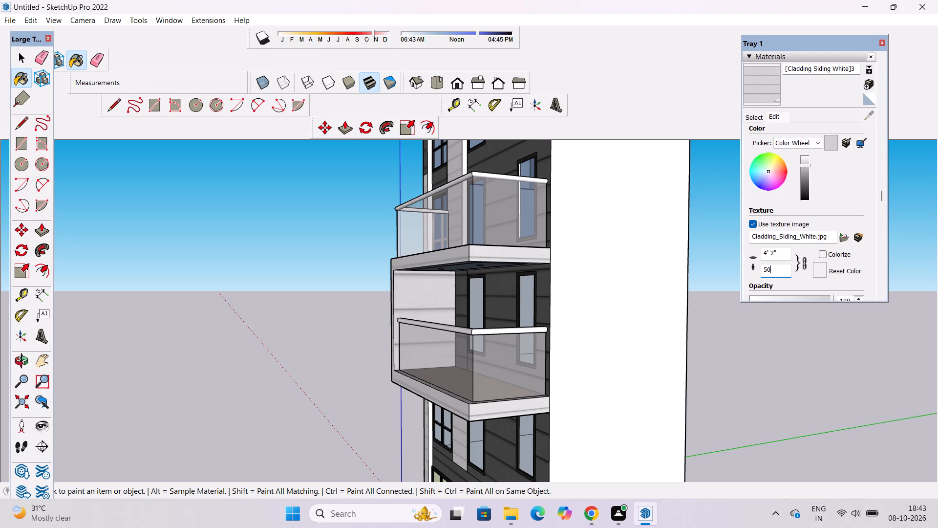
key(BackSpace)
key(BackSpace)
text(30)
key(apostrophe)
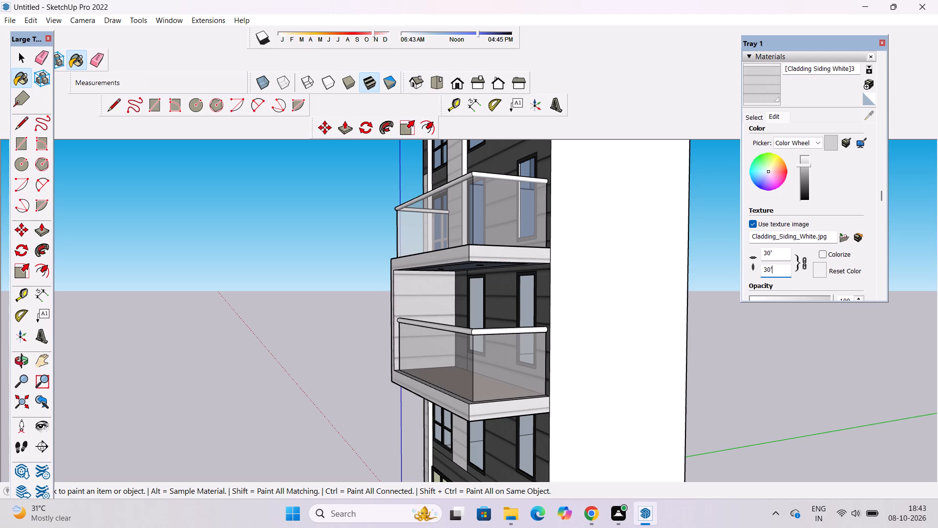
key(Return)
key(space)
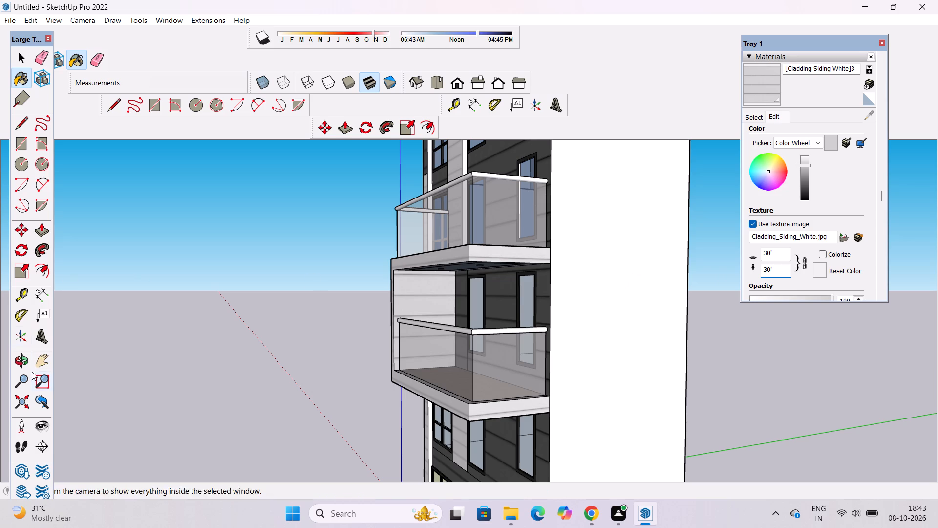
Examine the balcony end wall's siding and the front facade down to the entrance.
click(21, 359)
scroll(402, 269, down, 2)
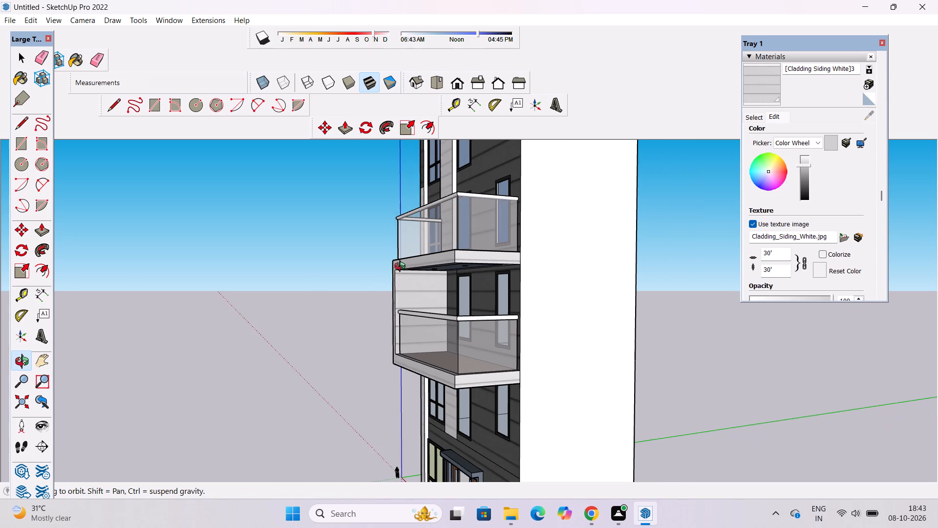
drag(342, 286, 436, 282)
scroll(435, 282, down, 6)
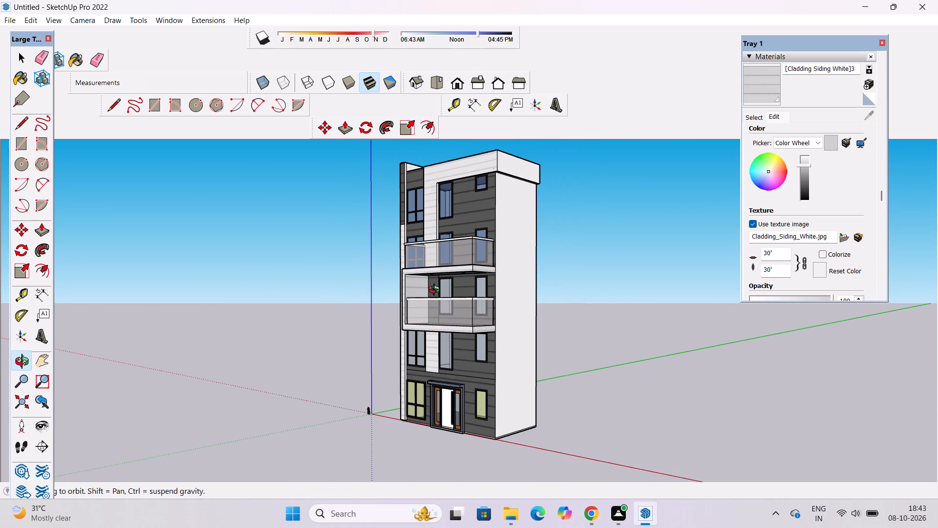
scroll(437, 291, up, 4)
shift+drag(459, 284, 409, 242)
drag(413, 240, 512, 246)
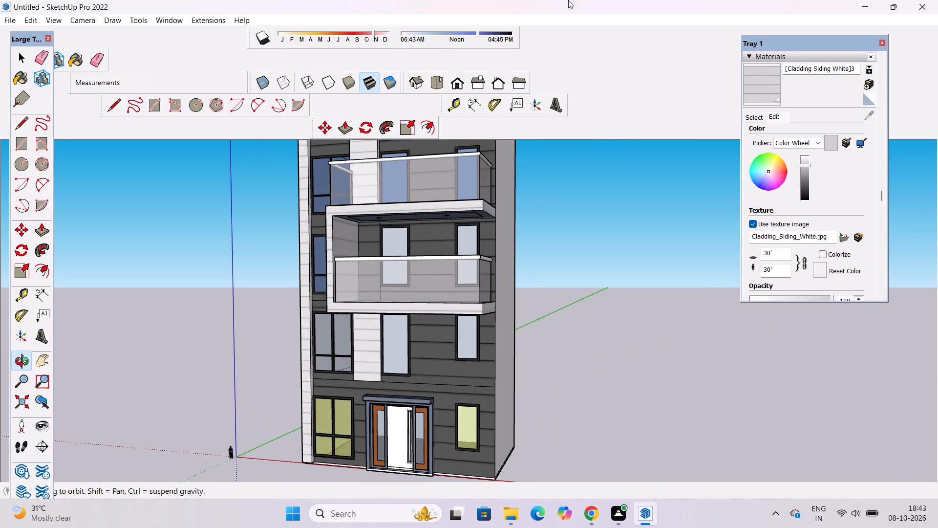
scroll(556, 54, down, 5)
scroll(468, 190, down, 4)
drag(437, 300, 495, 385)
drag(467, 393, 482, 324)
scroll(421, 401, up, 2)
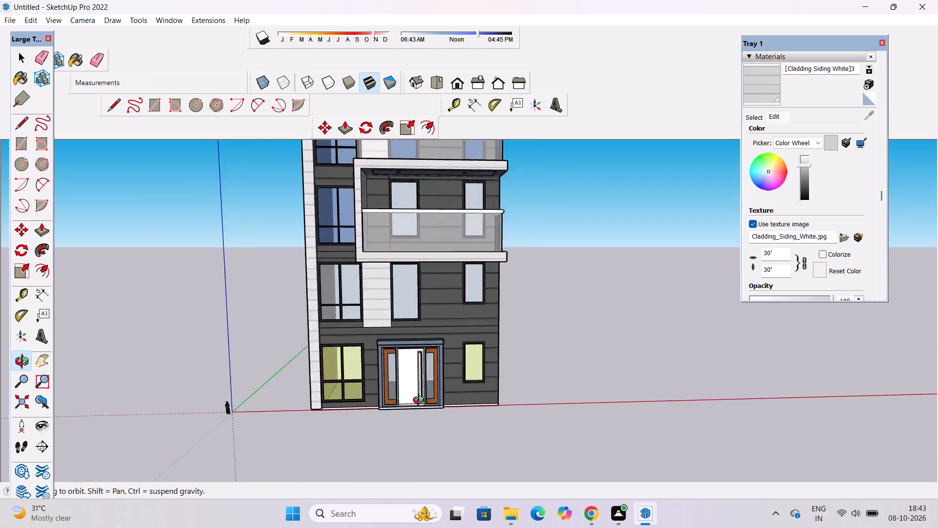
Examine the entrance, ground-floor windows and full front facade with its balconies.
scroll(421, 401, up, 7)
shift+drag(426, 395, 451, 357)
drag(460, 374, 476, 425)
scroll(459, 420, up, 4)
drag(470, 401, 445, 388)
drag(445, 385, 447, 399)
drag(447, 399, 467, 393)
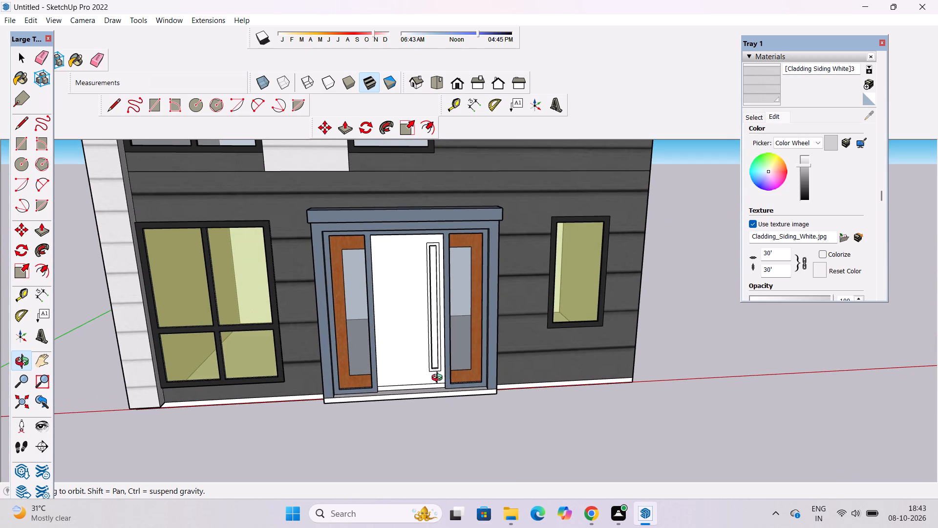
drag(376, 389, 369, 369)
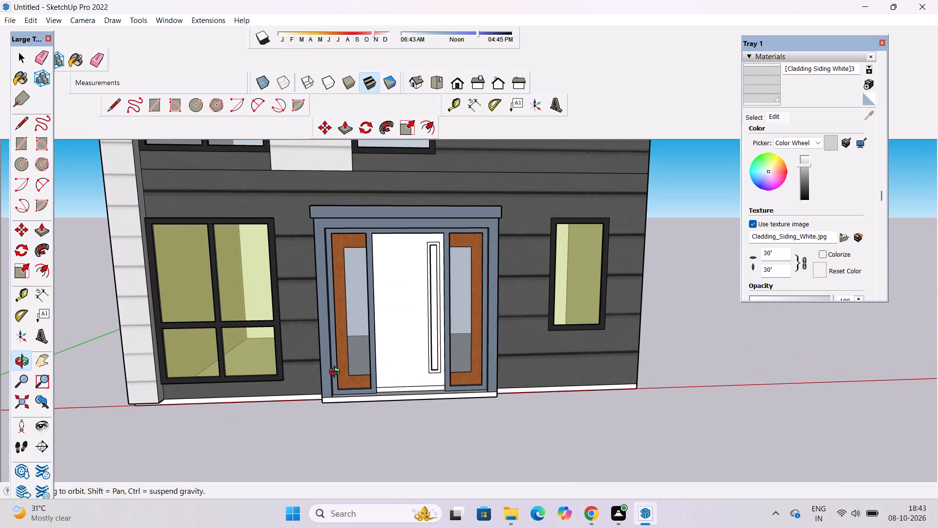
scroll(337, 374, down, 11)
drag(374, 388, 371, 357)
scroll(402, 245, up, 4)
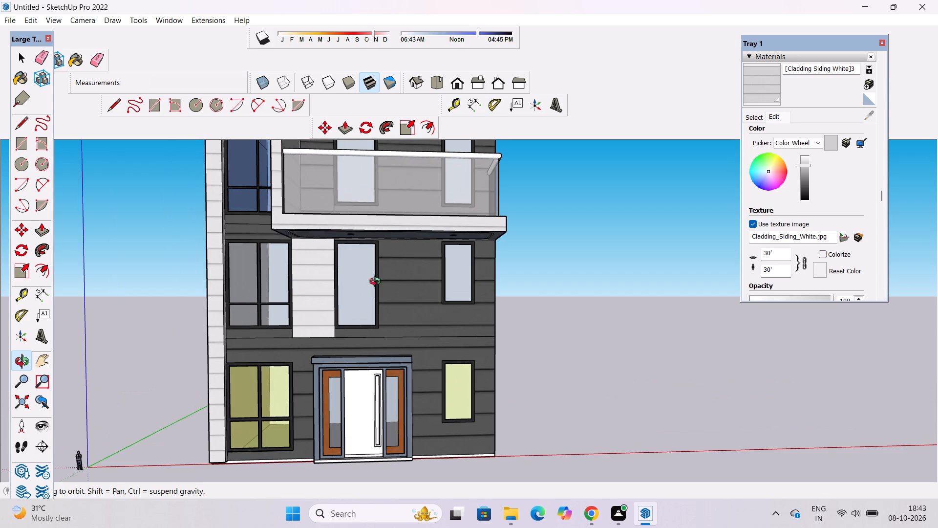
scroll(360, 309, down, 3)
click(360, 333)
scroll(360, 333, down, 3)
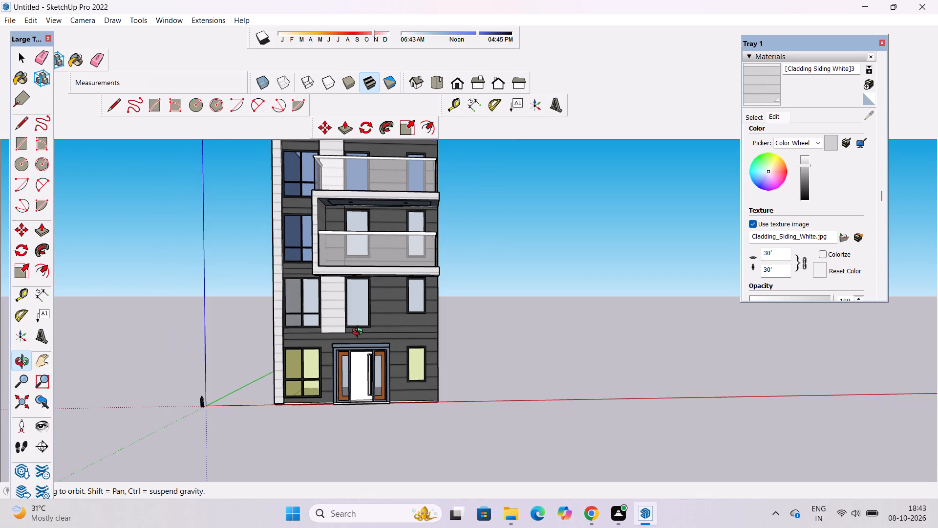
scroll(436, 337, down, 1)
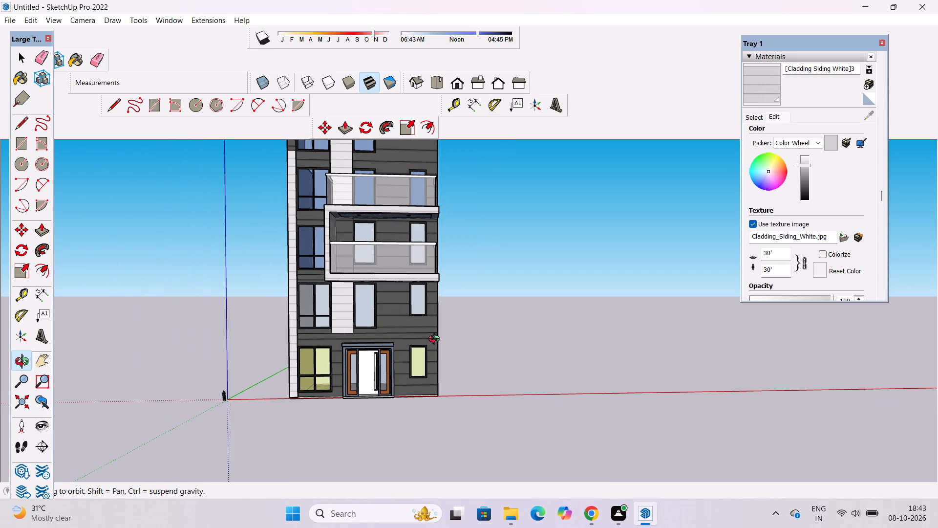
shift+drag(457, 323, 475, 372)
drag(474, 377, 458, 405)
shift+drag(449, 362, 467, 389)
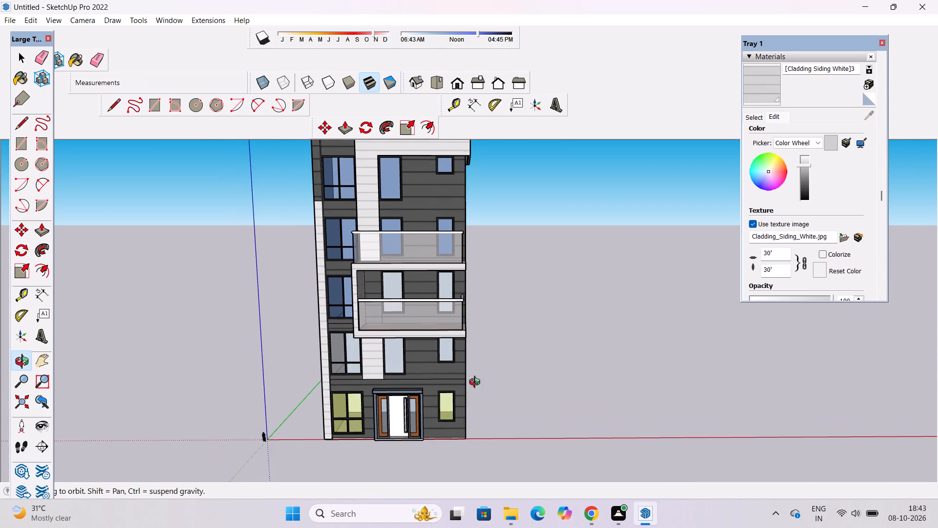
scroll(477, 350, down, 1)
shift+drag(477, 347, 475, 356)
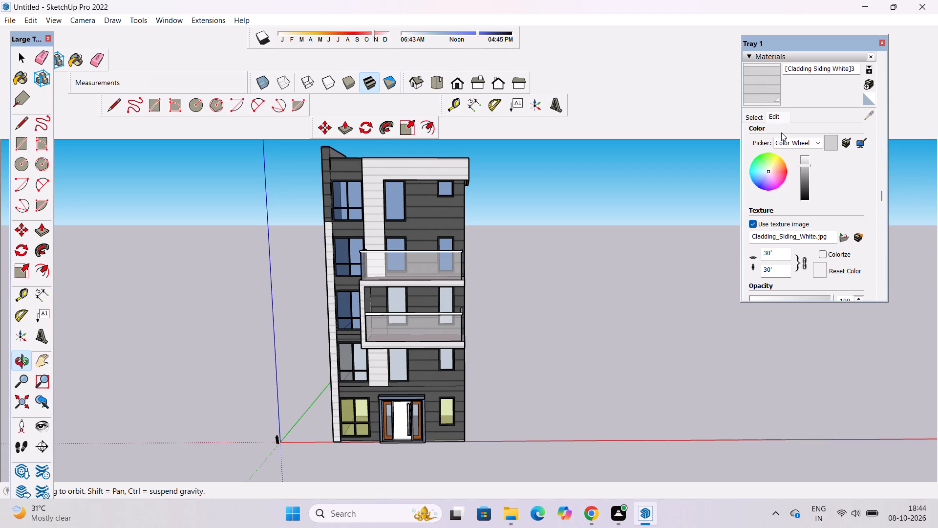
Paint the top and front faces of the entrance threshold with Blacktop Old 01 from Asphalt and Concrete.
click(761, 118)
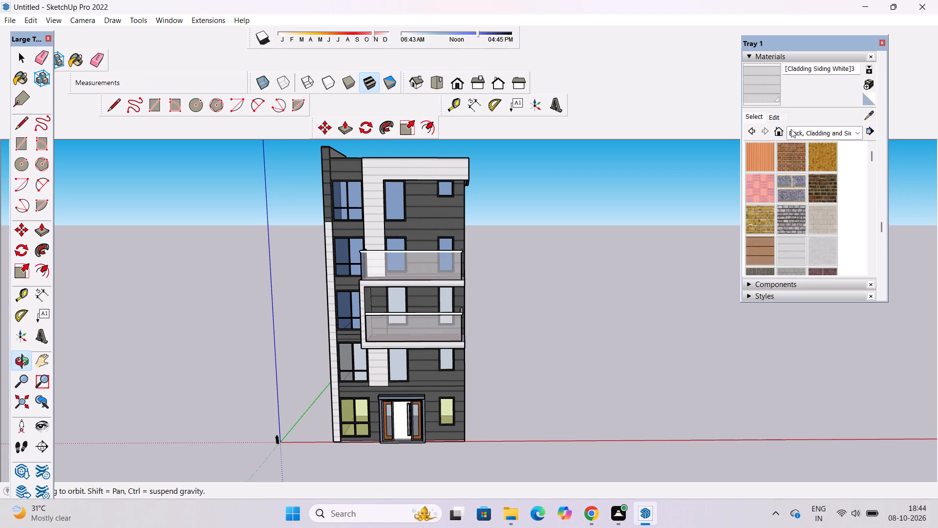
scroll(448, 312, down, 3)
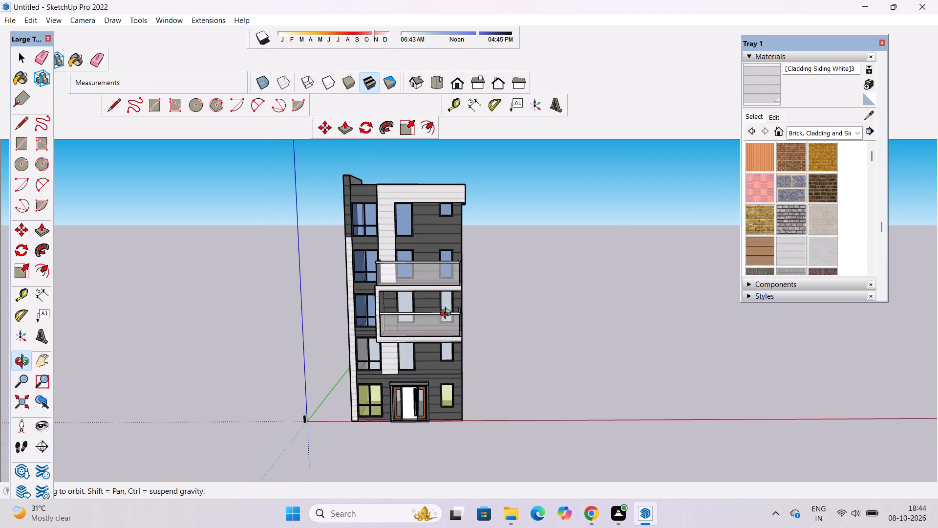
shift+drag(448, 319, 419, 333)
click(825, 135)
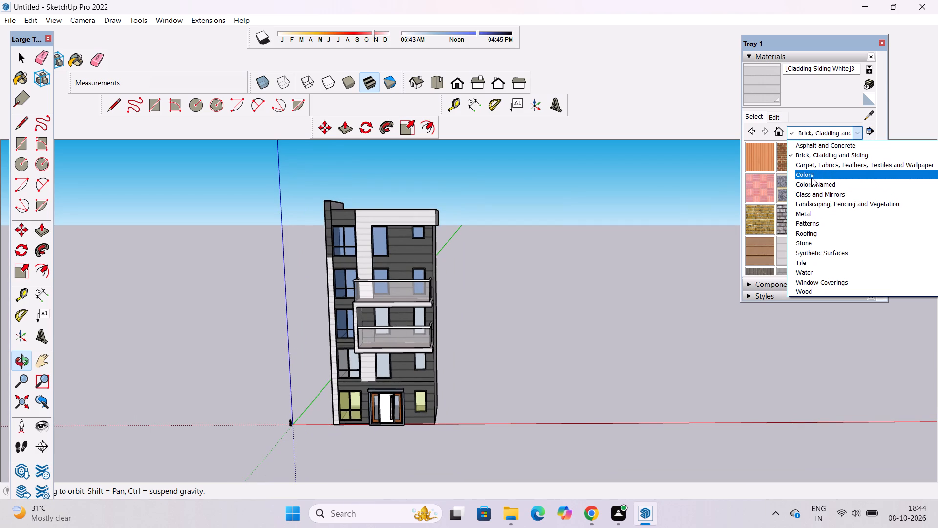
scroll(811, 181, up, 1)
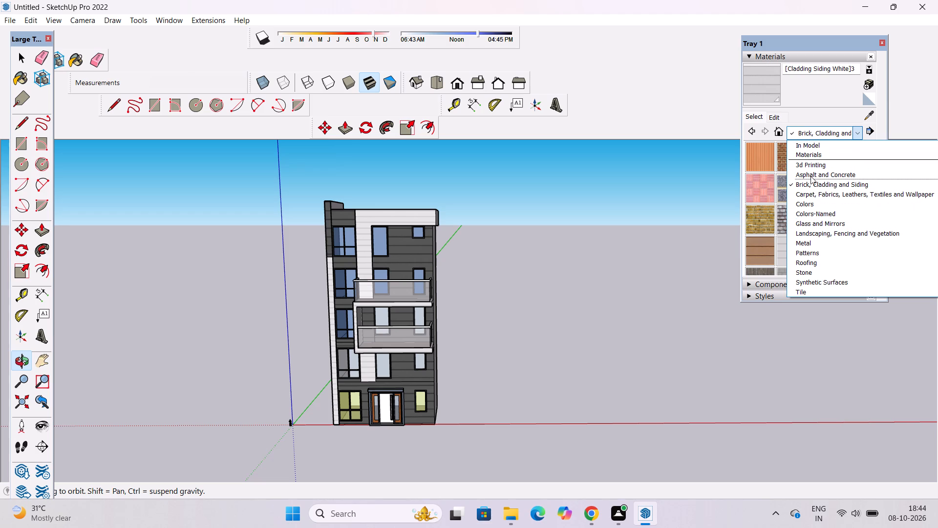
click(810, 176)
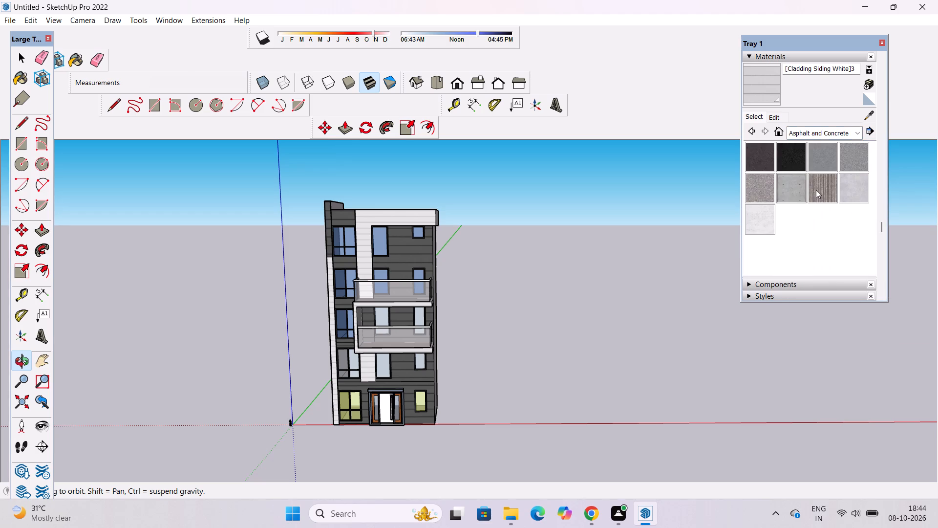
click(820, 159)
scroll(276, 277, down, 5)
scroll(315, 398, up, 4)
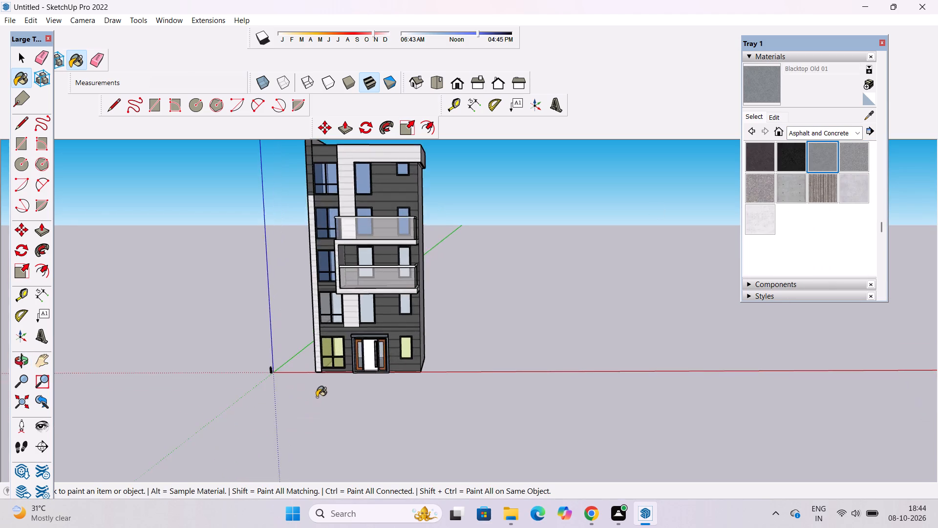
scroll(317, 397, up, 20)
scroll(317, 397, up, 8)
click(429, 393)
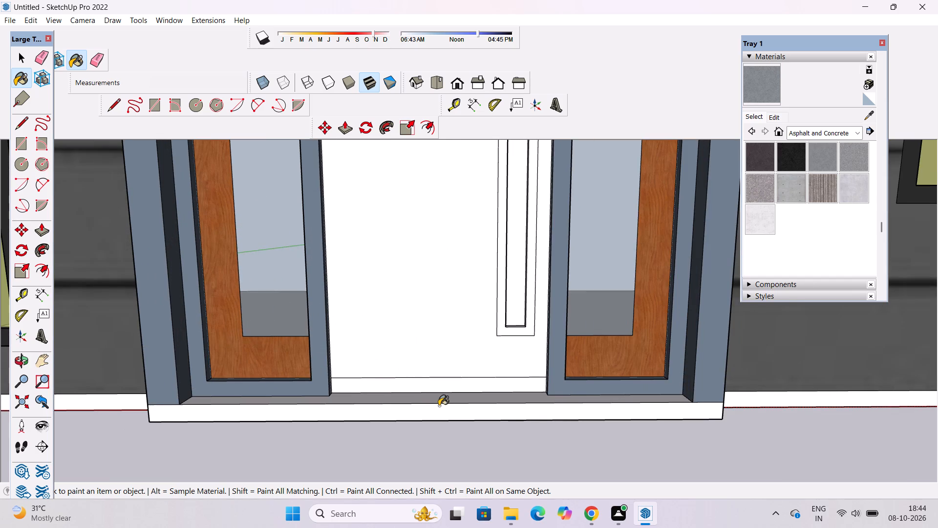
scroll(441, 393, up, 12)
click(448, 406)
click(455, 437)
Paint the white base strips on both sides of the entrance and the threshold's left end face with Blacktop Old 01.
scroll(428, 365, down, 2)
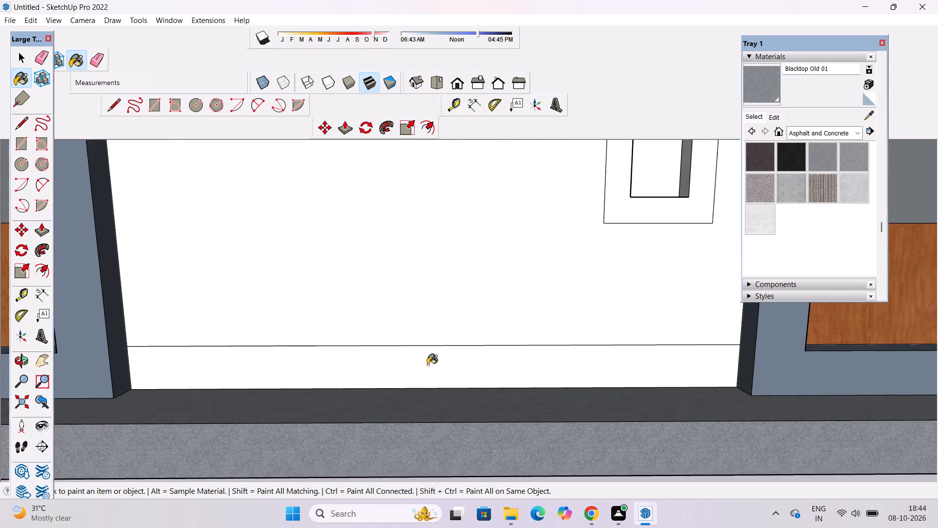
scroll(427, 365, down, 13)
scroll(652, 356, up, 4)
click(685, 353)
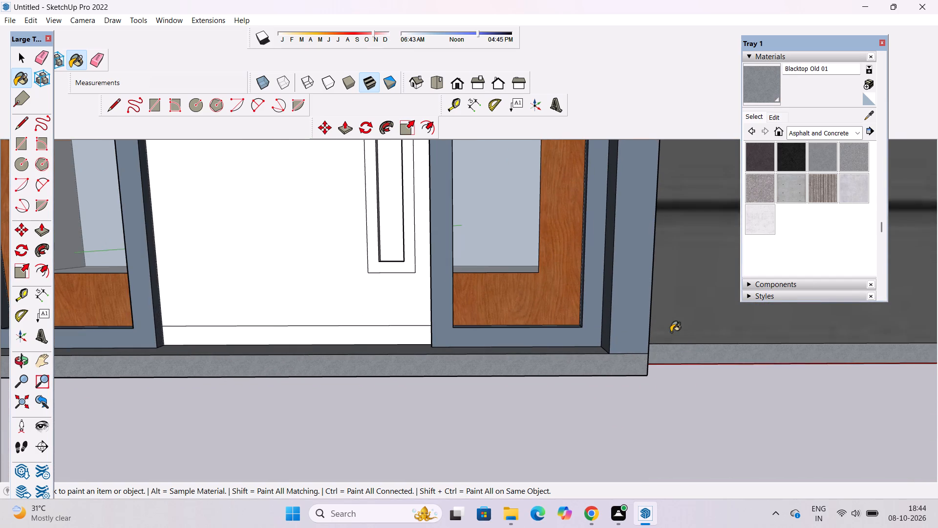
scroll(671, 332, down, 10)
scroll(319, 345, up, 5)
click(327, 346)
scroll(334, 322, down, 3)
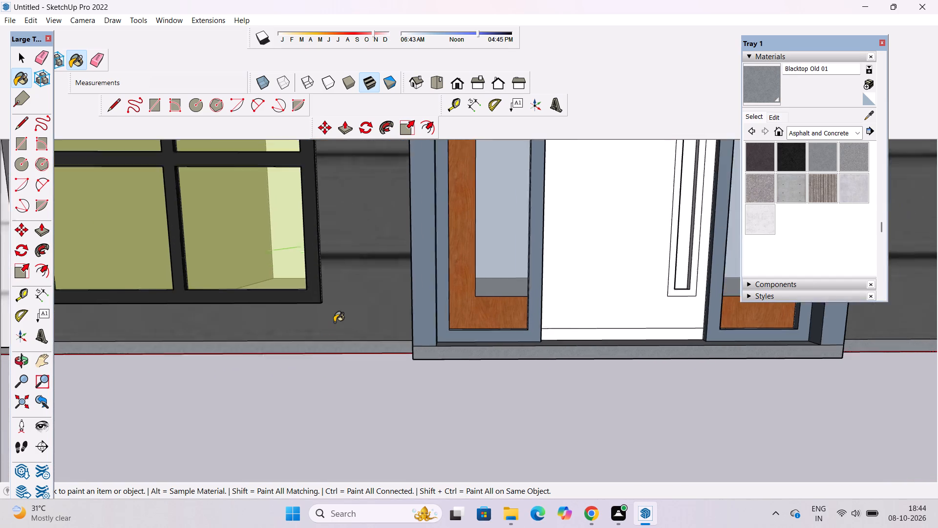
scroll(334, 322, down, 2)
scroll(337, 324, up, 15)
click(596, 401)
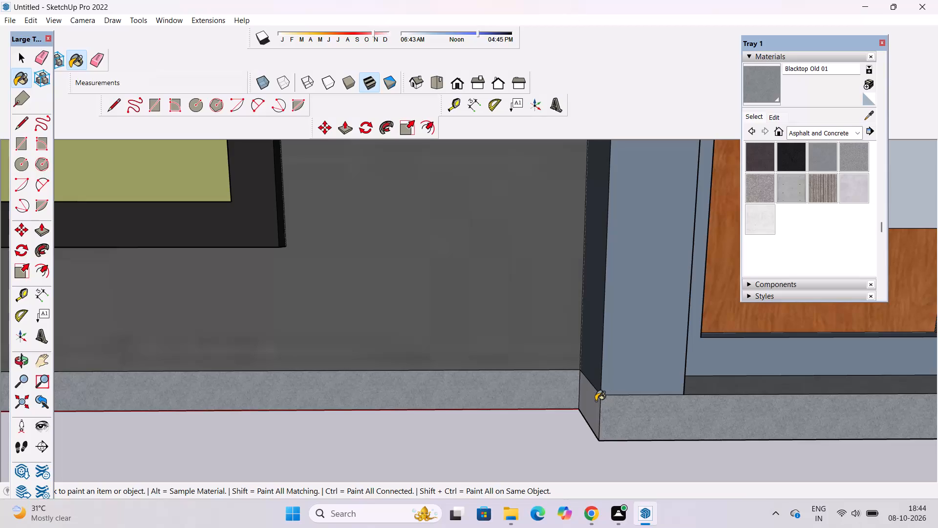
Paint the entrance threshold's remaining white right end face with Blacktop Old 01.
click(16, 364)
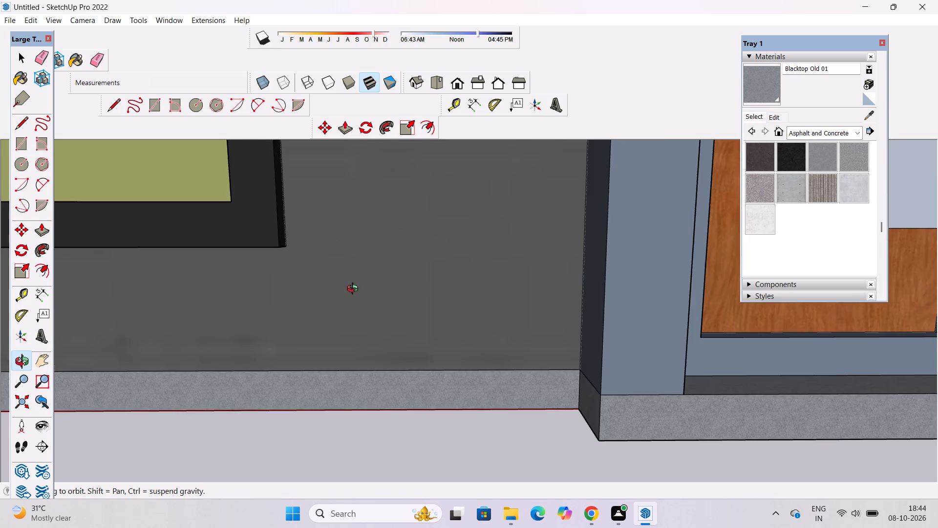
scroll(354, 292, down, 11)
drag(677, 377, 433, 324)
scroll(322, 306, down, 7)
scroll(320, 308, up, 1)
scroll(320, 308, down, 5)
drag(475, 325, 471, 334)
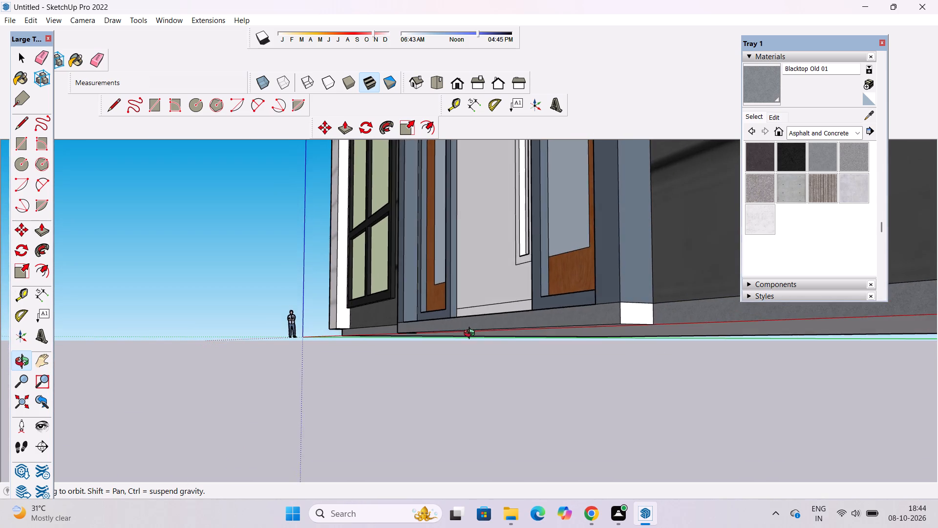
scroll(465, 322, down, 6)
drag(573, 330, 593, 352)
click(760, 89)
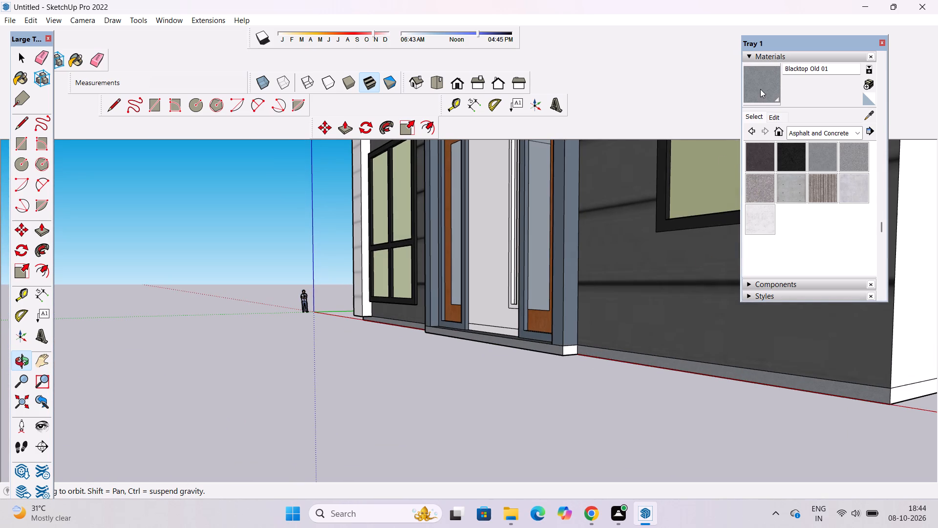
scroll(615, 346, up, 9)
click(535, 353)
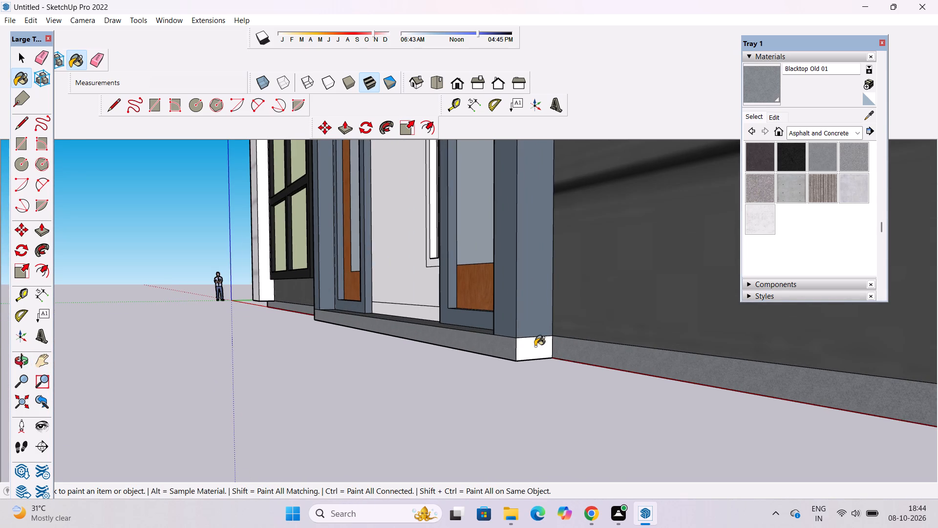
Examine the entrance and the painted base strip from the front of the building.
key(o)
scroll(353, 308, down, 6)
drag(308, 340, 507, 362)
scroll(504, 340, down, 5)
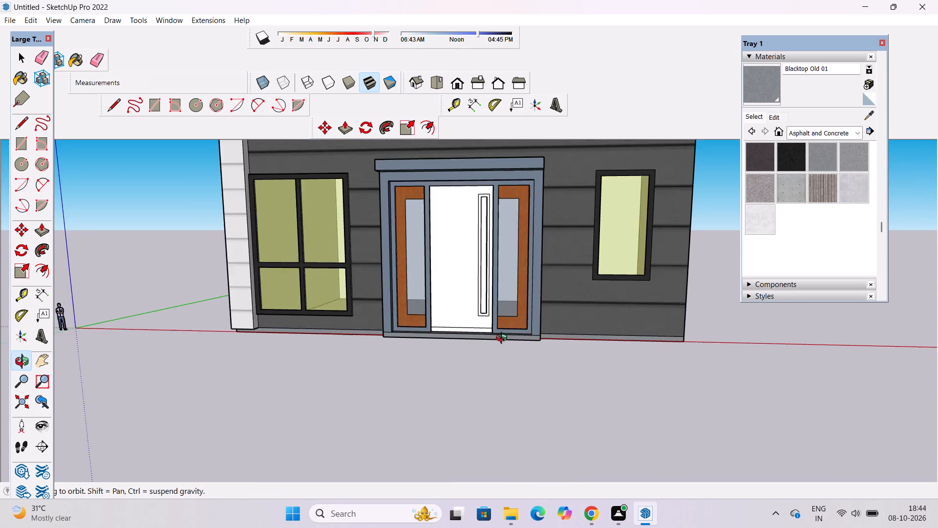
scroll(504, 339, down, 5)
shift+drag(491, 323, 474, 339)
drag(464, 345, 475, 336)
scroll(465, 329, down, 4)
scroll(455, 339, up, 4)
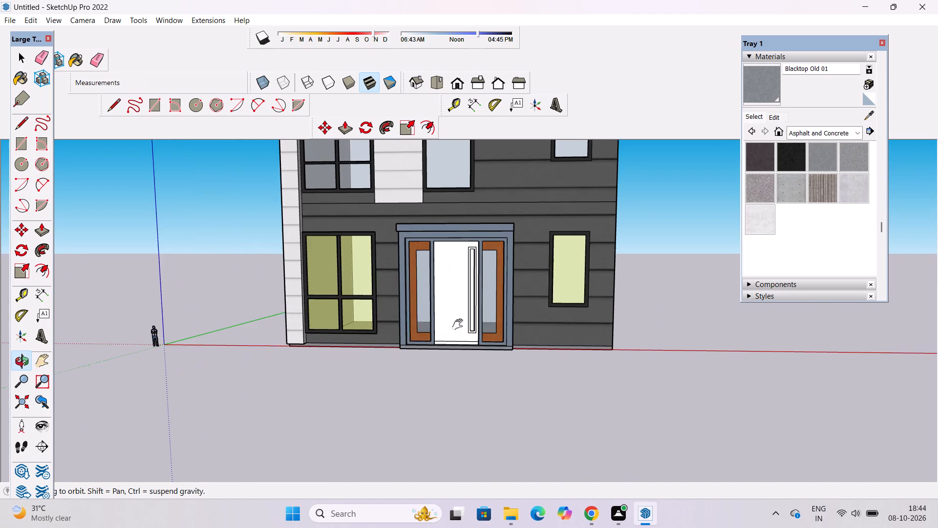
shift+drag(459, 325, 445, 359)
shift+scroll(452, 349, up, 4)
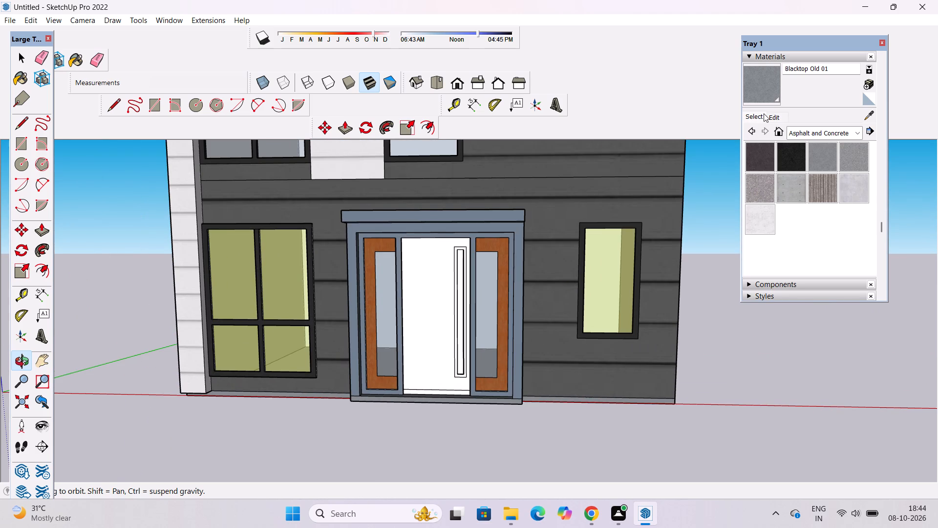
Paint the inner strip of the front door's long vertical handle with 0132_LightGray from Colors-Named.
click(791, 131)
click(810, 183)
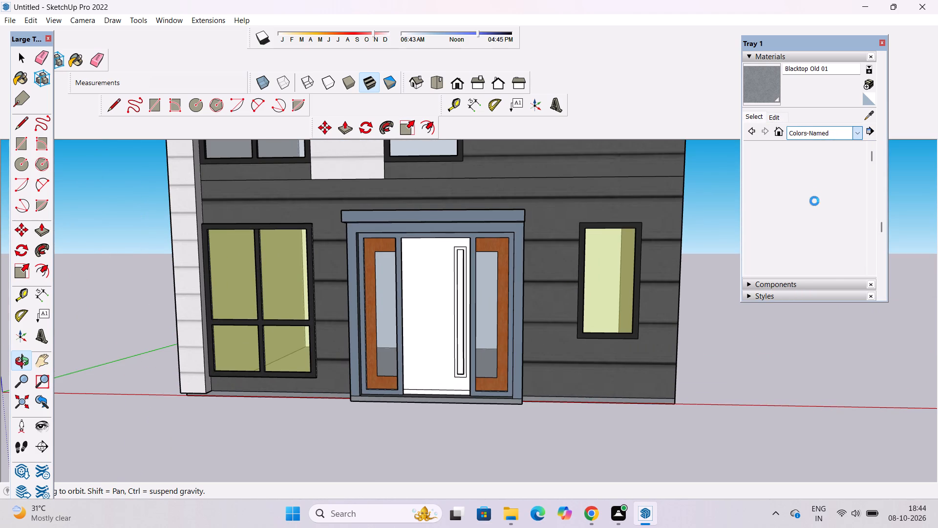
scroll(798, 197, down, 17)
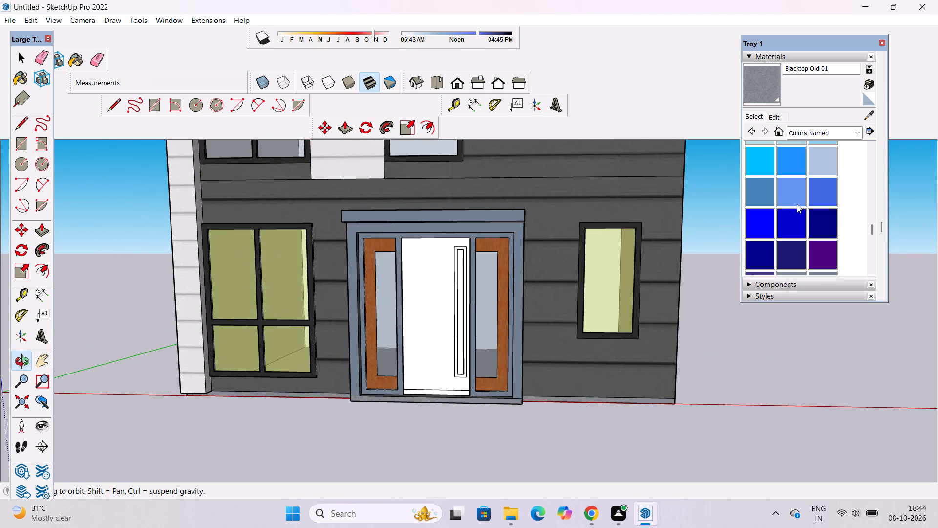
scroll(797, 204, down, 5)
click(820, 205)
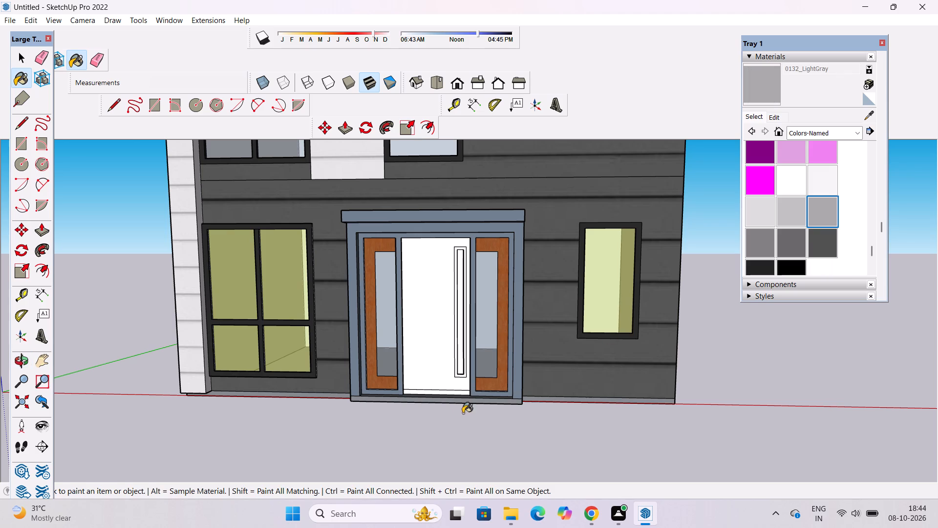
scroll(450, 401, up, 10)
click(486, 306)
scroll(486, 306, down, 2)
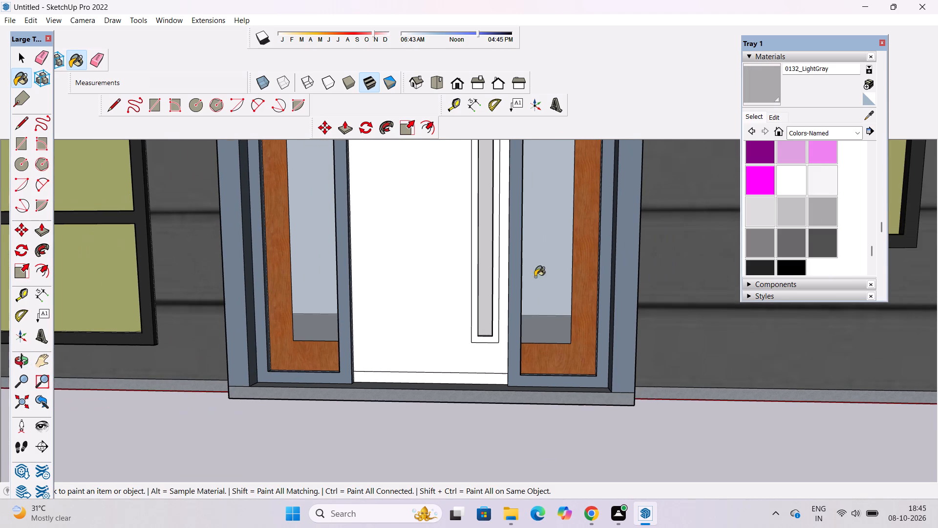
Darken the 0132_LightGray material to a dark gray.
click(773, 113)
click(803, 174)
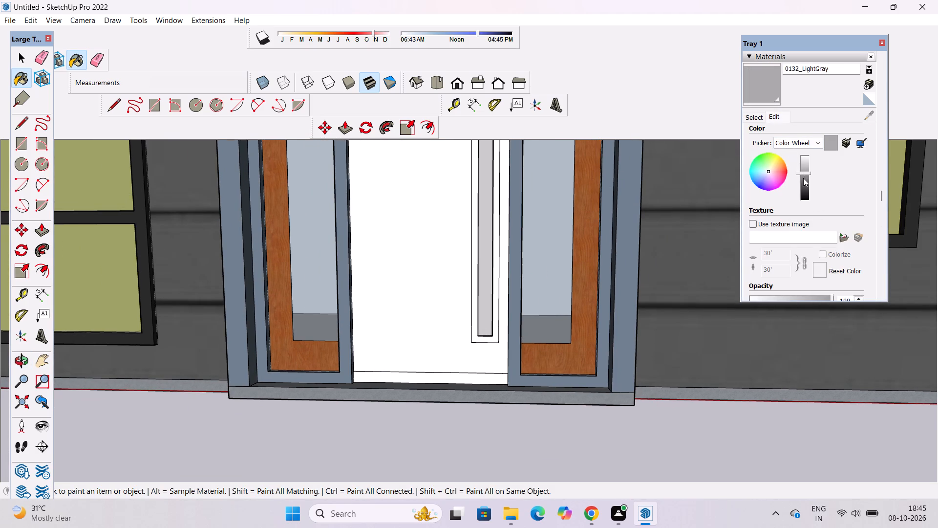
click(803, 179)
click(803, 182)
Paint the outer border around the front door's vertical handle with the darkened 0132_LightGray.
scroll(570, 320, down, 10)
scroll(510, 254, up, 3)
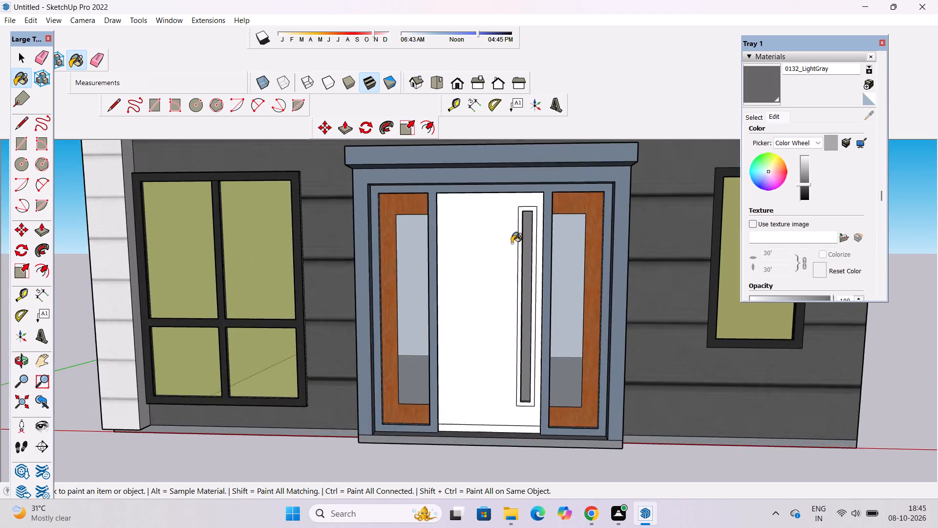
scroll(512, 243, up, 12)
click(547, 186)
scroll(539, 215, down, 12)
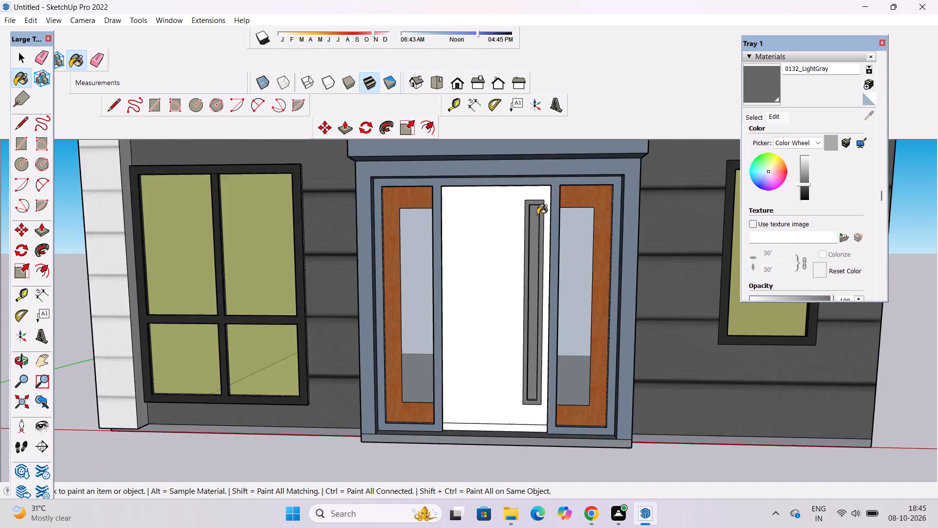
Examine the whole front facade from the entrance up to the roof.
scroll(537, 215, down, 7)
scroll(501, 266, up, 1)
scroll(484, 300, down, 4)
key(space)
scroll(468, 320, down, 10)
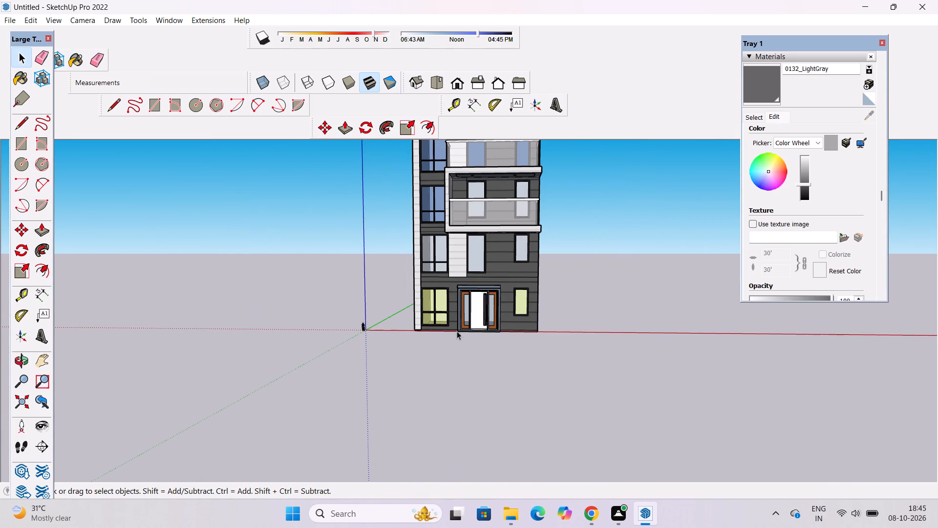
key(o)
scroll(456, 329, down, 3)
shift+drag(475, 283, 459, 361)
scroll(466, 352, up, 3)
shift+drag(452, 338, 438, 331)
shift+click(442, 329)
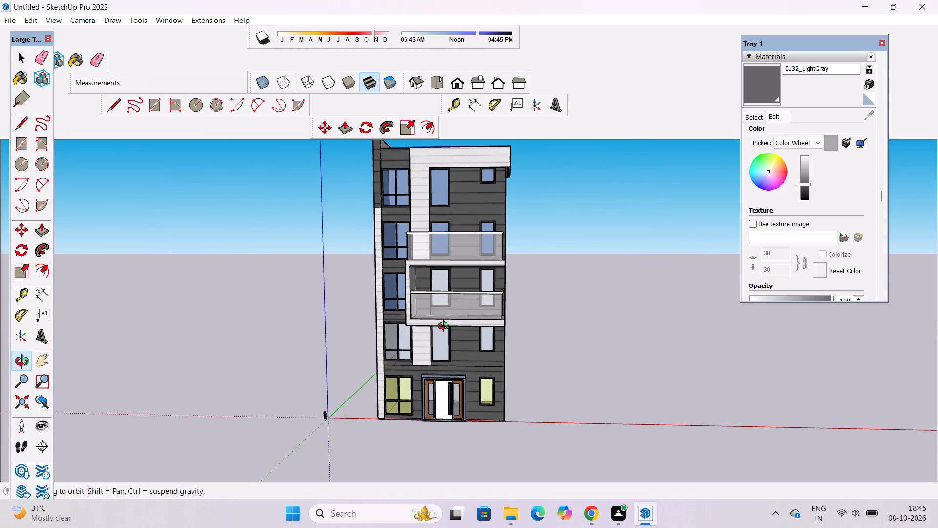
drag(448, 327, 453, 327)
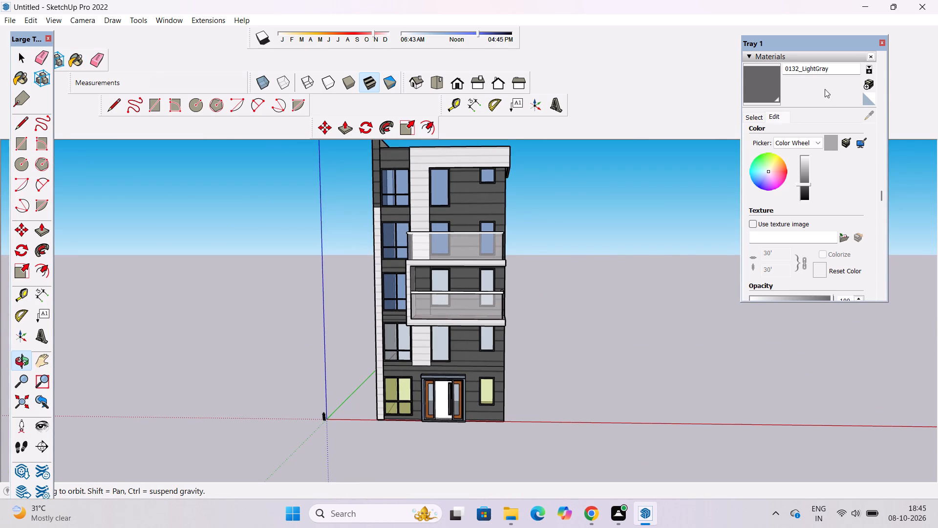
Save the building model in the Downloads folder as a SketchUp file named "model house".
click(881, 44)
scroll(780, 231, down, 2)
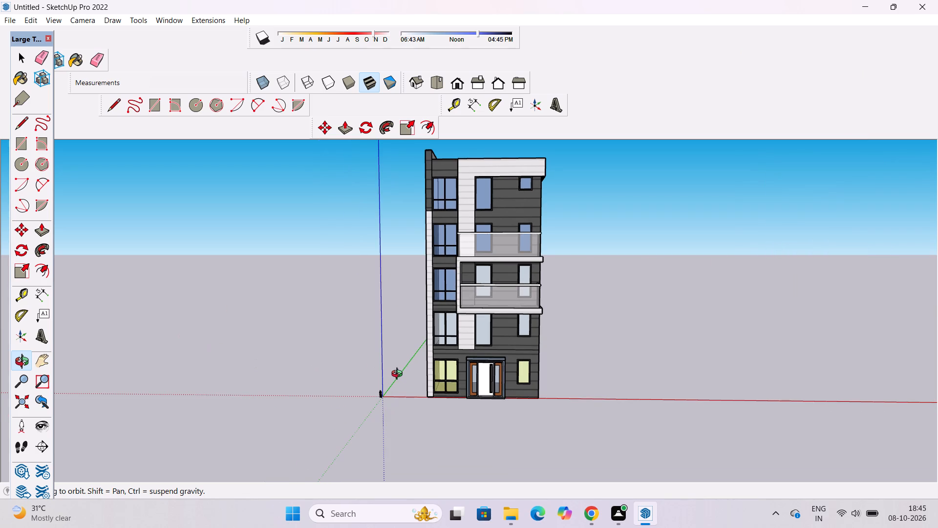
key(ctrl+s)
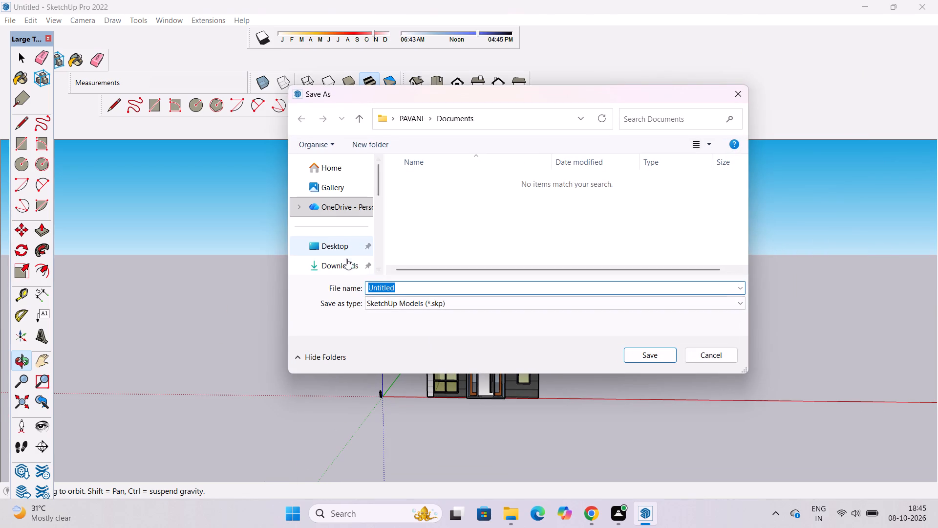
click(346, 261)
click(401, 286)
key(BackSpace)
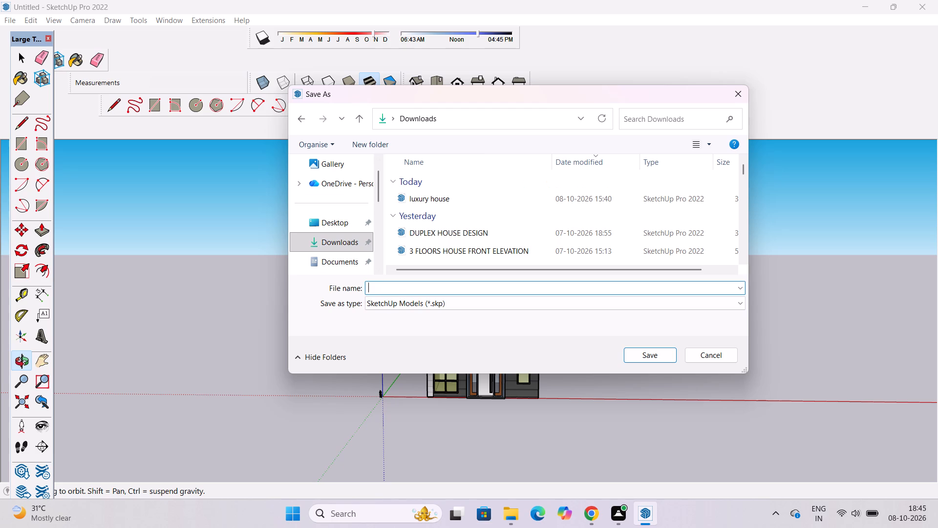
text(model)
key(space)
key(h)
text(ouse)
click(657, 354)
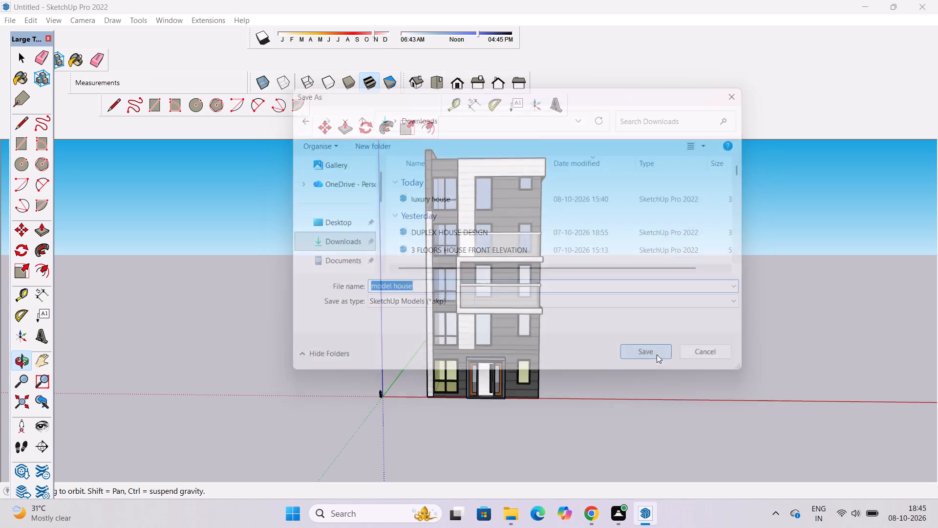
Export the current front view as a 2D graphic PDF named "model house pdf" in the Downloads folder.
click(4, 18)
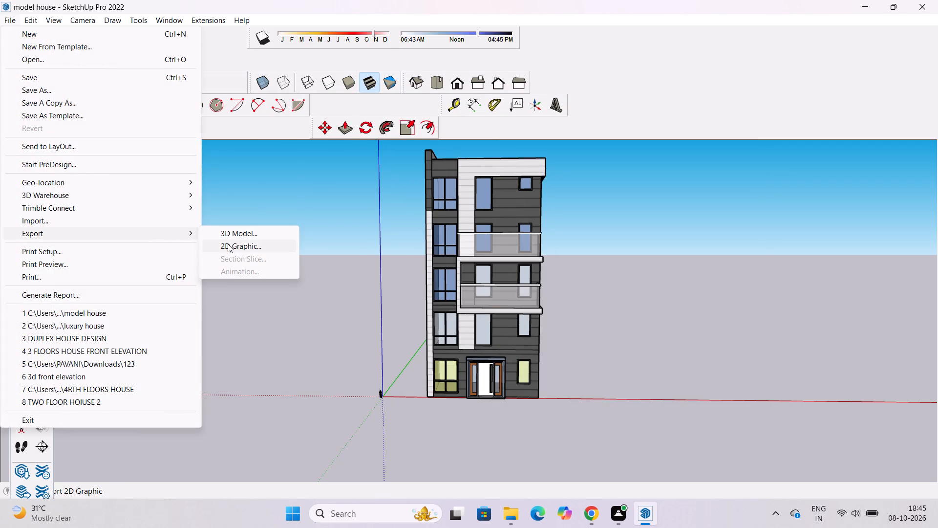
click(228, 244)
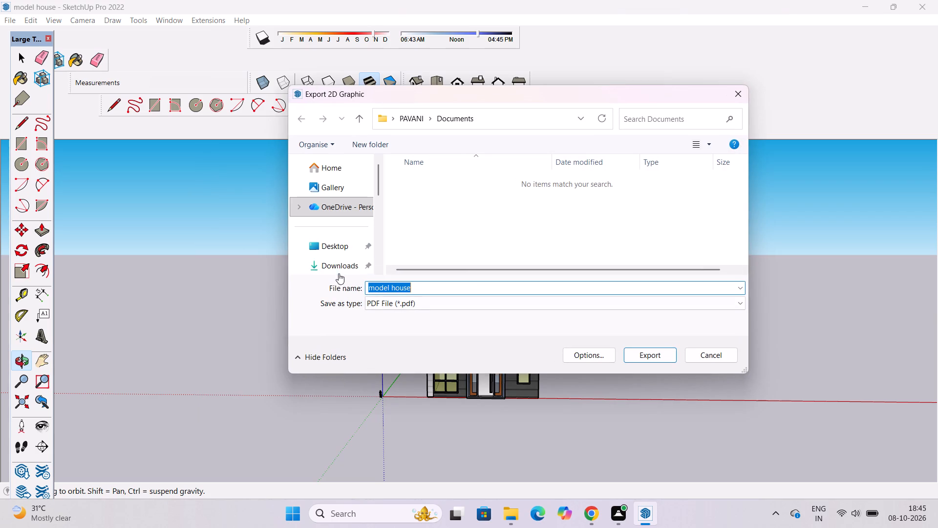
click(338, 272)
triple_click(420, 290)
key(space)
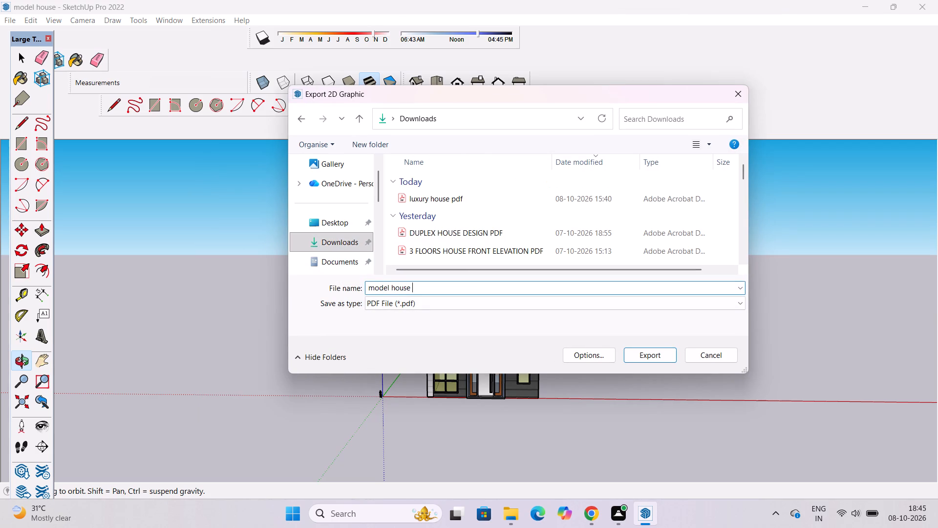
text(pdf)
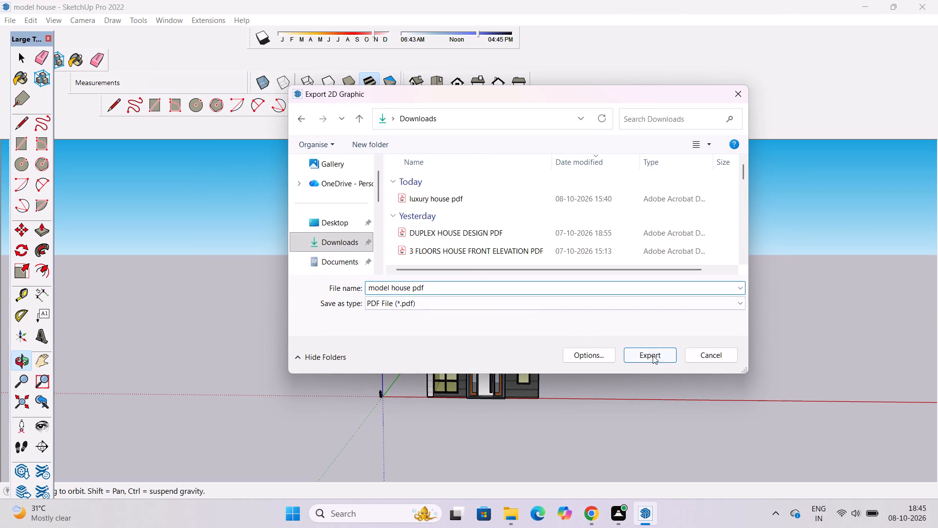
click(653, 356)
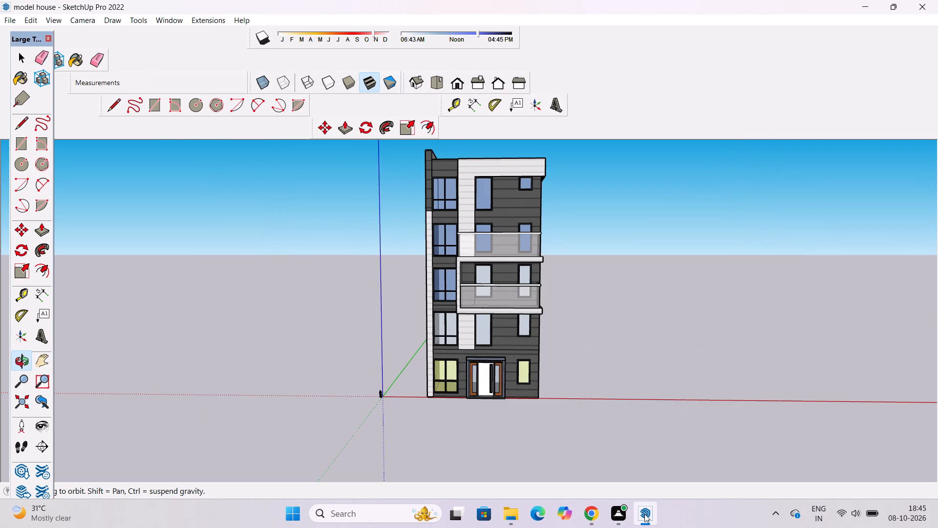